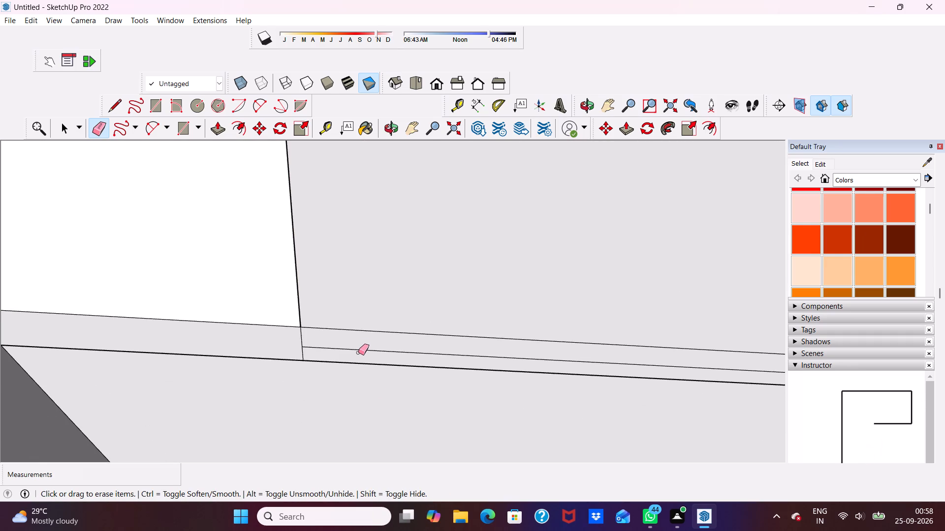
Erase the inner lengthwise line and the short vertical edge within the narrow strip along the wall's lower edge.
{"action": "left_click", "coordinate": [362, 348]}
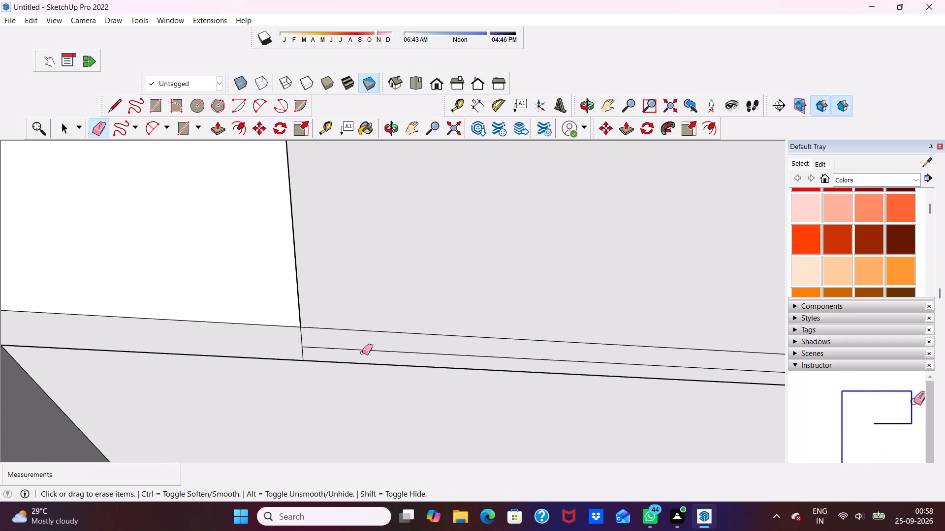
{"action": "left_click", "coordinate": [365, 349]}
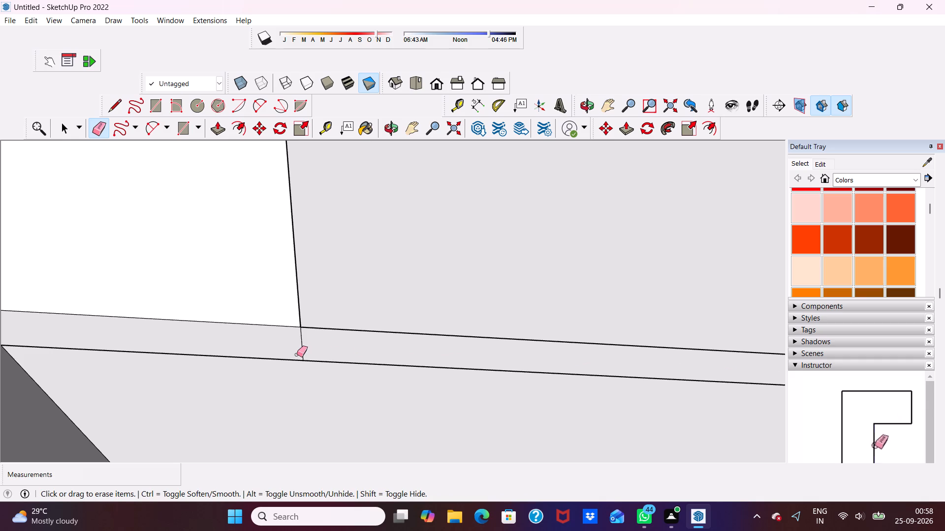
{"action": "left_click", "coordinate": [302, 346]}
{"action": "scroll", "coordinate": [302, 345], "scroll_direction": "down", "scroll_amount": 10}
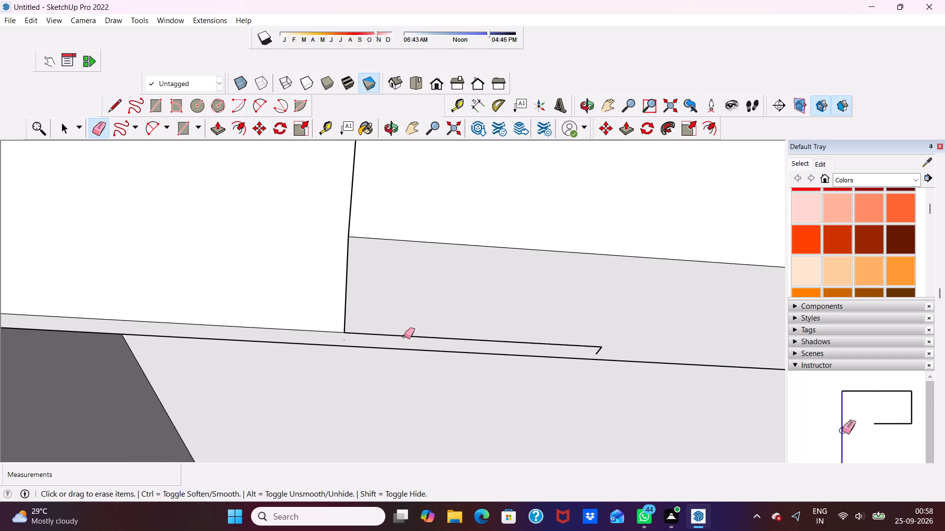
{"action": "scroll", "coordinate": [646, 404], "scroll_direction": "up", "scroll_amount": 2}
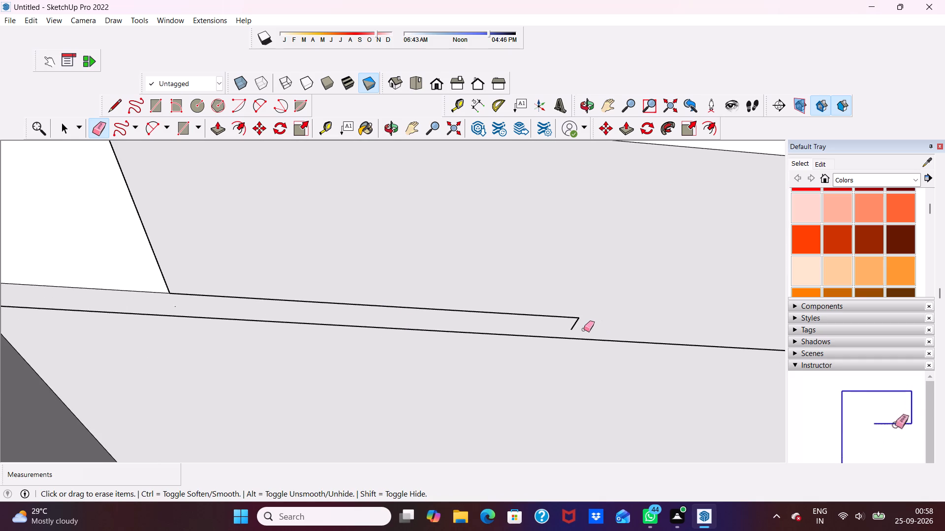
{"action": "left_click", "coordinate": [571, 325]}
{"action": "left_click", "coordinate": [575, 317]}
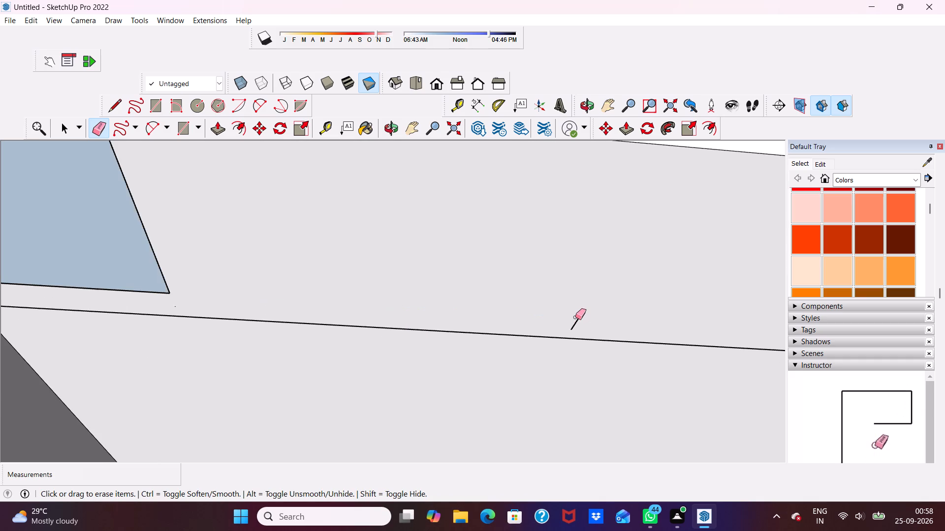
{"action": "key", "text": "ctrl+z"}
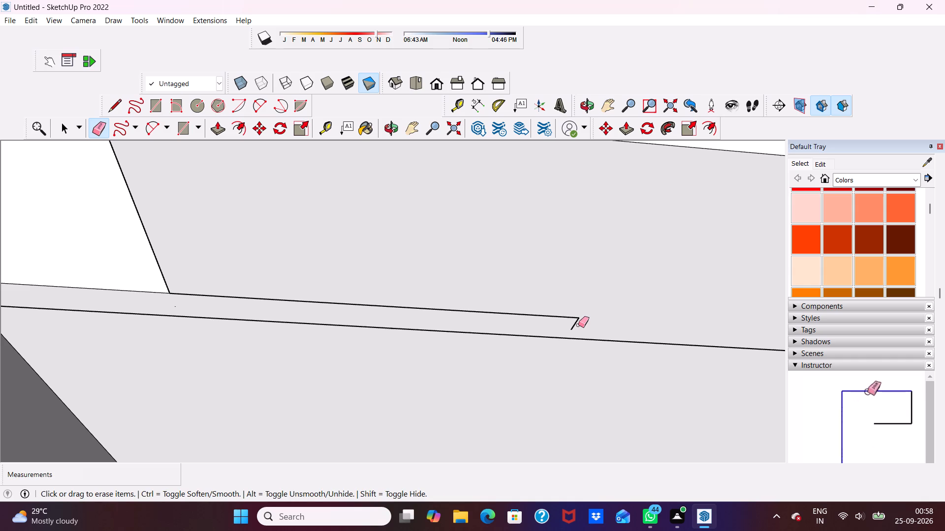
Erase the short diagonal stub segments at the end of the narrow strip's upper edge.
{"action": "left_click", "coordinate": [571, 330]}
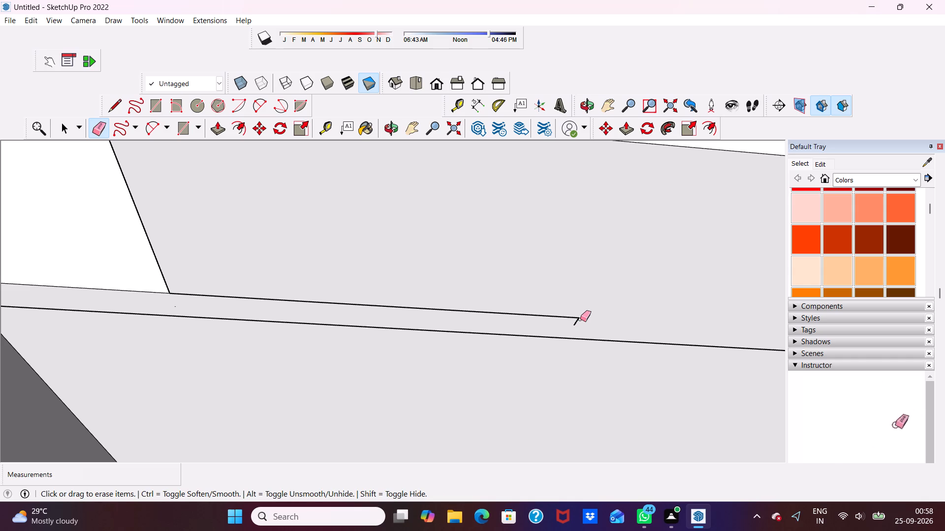
{"action": "left_click", "coordinate": [574, 323]}
{"action": "scroll", "coordinate": [570, 331], "scroll_direction": "down", "scroll_amount": 2}
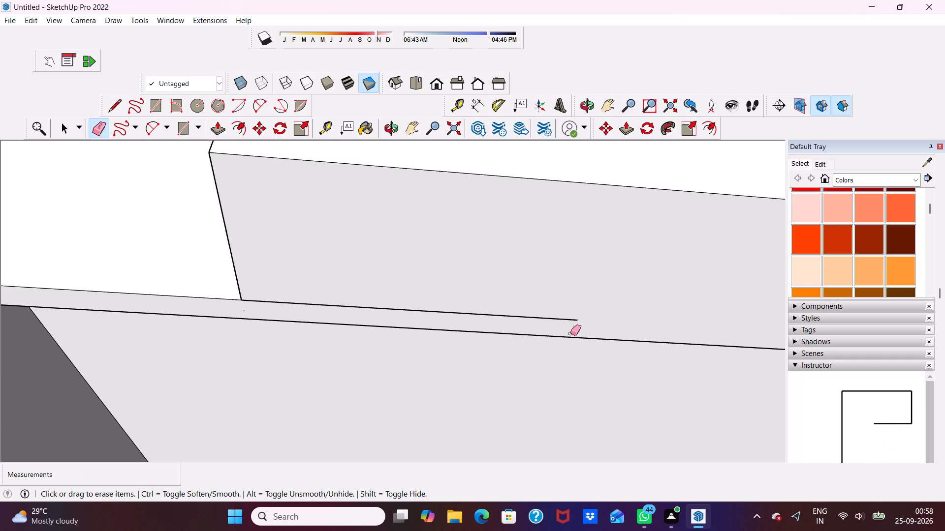
{"action": "key", "text": "space"}
Examine the whole building facade from the standard front view, from above and from a low angle.
{"action": "scroll", "coordinate": [570, 333], "scroll_direction": "down", "scroll_amount": 15}
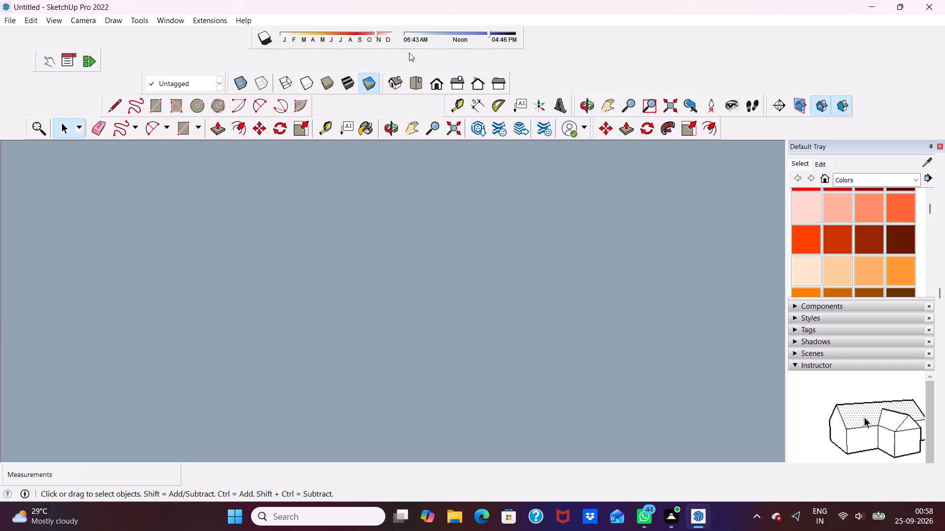
{"action": "left_click", "coordinate": [437, 83]}
{"action": "scroll", "coordinate": [437, 83], "scroll_direction": "down", "scroll_amount": 2}
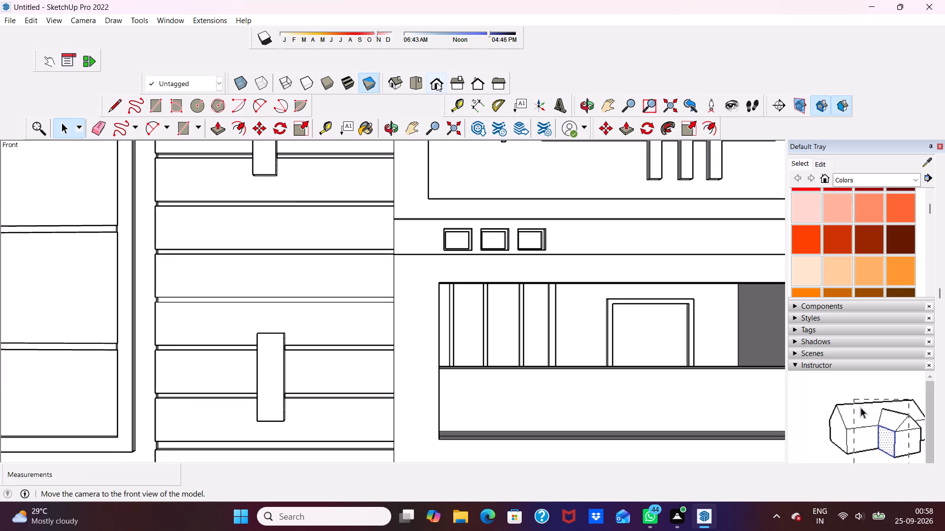
{"action": "scroll", "coordinate": [437, 83], "scroll_direction": "down", "scroll_amount": 17}
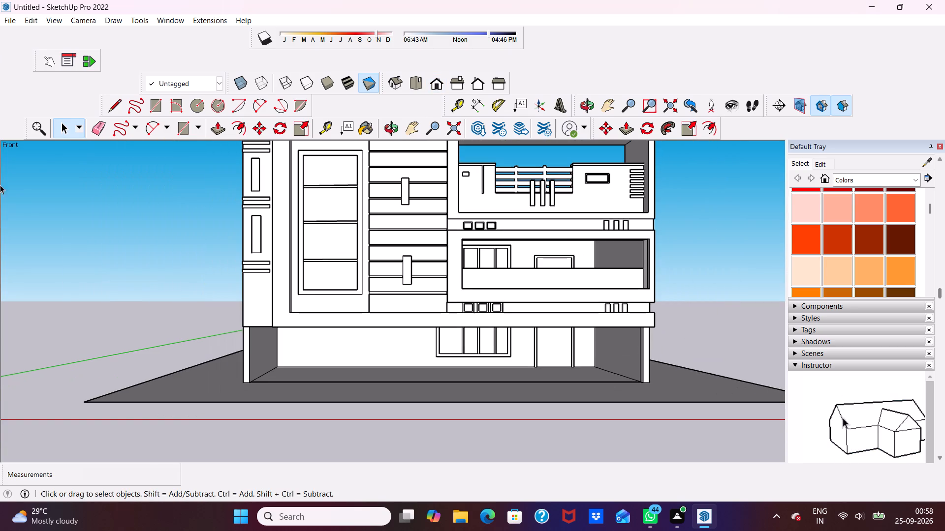
{"action": "scroll", "coordinate": [366, 135], "scroll_direction": "down", "scroll_amount": 4}
{"action": "scroll", "coordinate": [419, 228], "scroll_direction": "down", "scroll_amount": 1}
{"action": "scroll", "coordinate": [464, 242], "scroll_direction": "up", "scroll_amount": 4}
{"action": "scroll", "coordinate": [460, 238], "scroll_direction": "down", "scroll_amount": 4}
{"action": "middle_click_drag", "start_coordinate": [433, 276], "coordinate": [437, 277]}
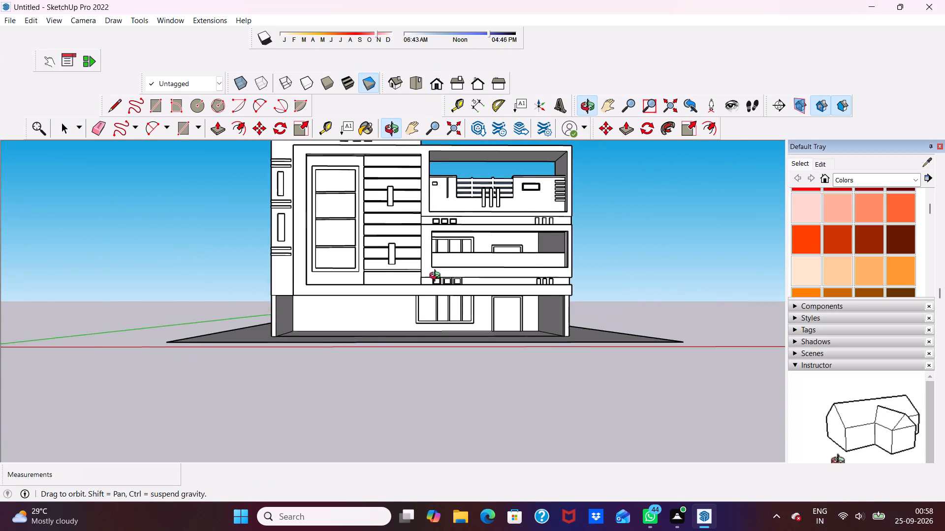
{"action": "middle_click_drag", "start_coordinate": [437, 277], "coordinate": [456, 323]}
{"action": "scroll", "coordinate": [457, 306], "scroll_direction": "up", "scroll_amount": 1}
{"action": "scroll", "coordinate": [452, 290], "scroll_direction": "down", "scroll_amount": 5}
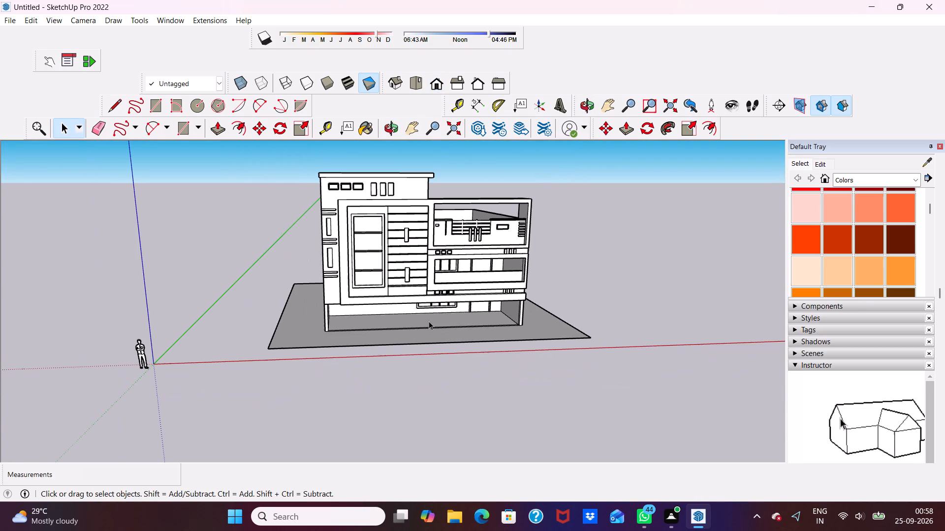
{"action": "scroll", "coordinate": [333, 308], "scroll_direction": "up", "scroll_amount": 2}
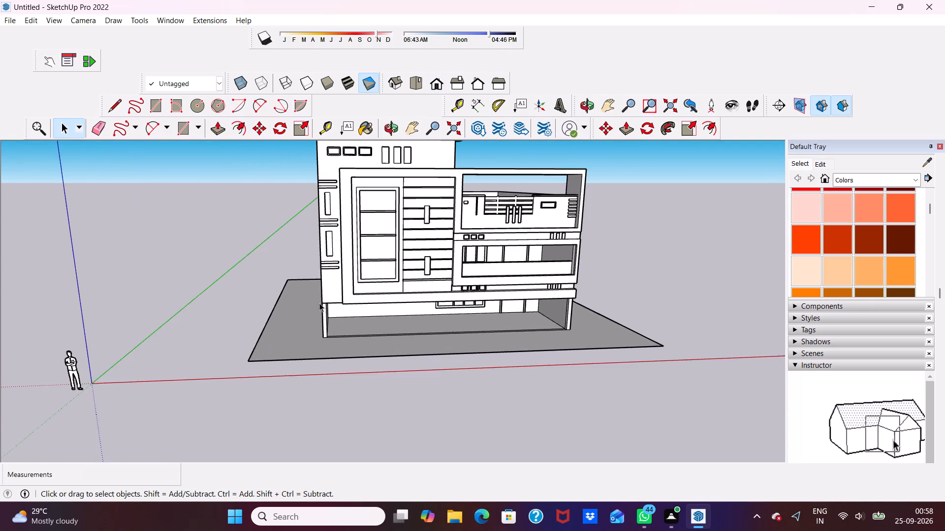
{"action": "scroll", "coordinate": [316, 304], "scroll_direction": "down", "scroll_amount": 2}
{"action": "scroll", "coordinate": [331, 283], "scroll_direction": "up", "scroll_amount": 2}
{"action": "scroll", "coordinate": [331, 276], "scroll_direction": "down", "scroll_amount": 3}
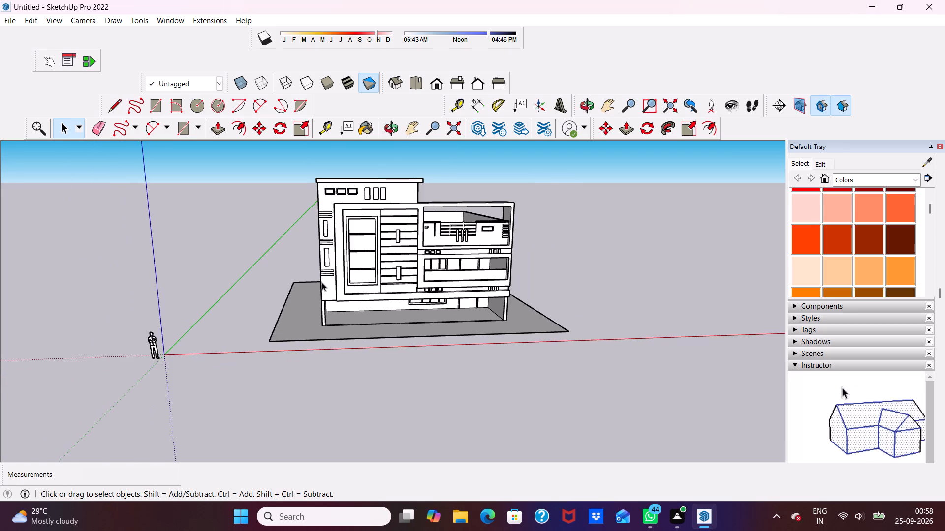
{"action": "scroll", "coordinate": [320, 283], "scroll_direction": "up", "scroll_amount": 7}
{"action": "scroll", "coordinate": [353, 241], "scroll_direction": "down", "scroll_amount": 5}
{"action": "middle_click_drag", "start_coordinate": [375, 288], "coordinate": [407, 218]}
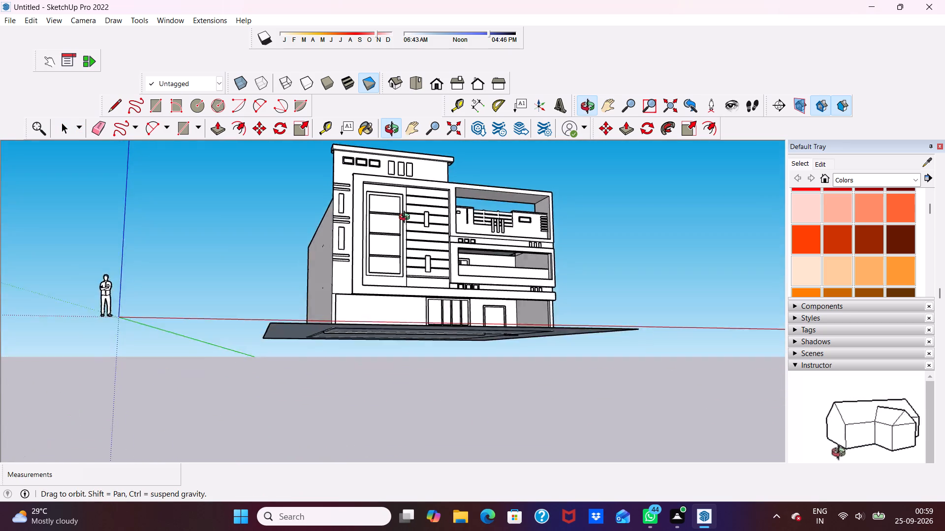
{"action": "middle_click_drag", "start_coordinate": [407, 218], "coordinate": [367, 290]}
Draw an upright rectangle about 1' 8" wide on the facade's side column, below the lowest pair of horizontal bars.
{"action": "scroll", "coordinate": [349, 290], "scroll_direction": "up", "scroll_amount": 5}
{"action": "scroll", "coordinate": [340, 233], "scroll_direction": "up", "scroll_amount": 3}
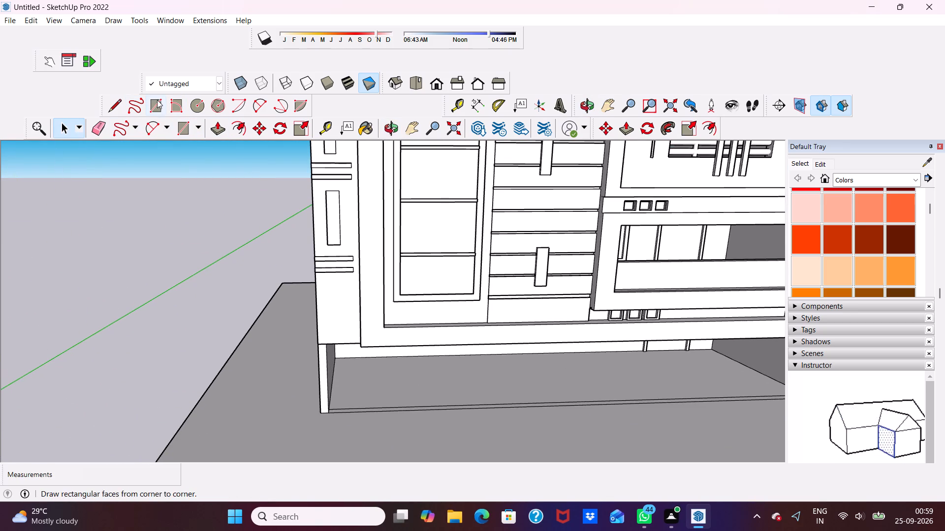
{"action": "left_click_drag", "start_coordinate": [157, 100], "coordinate": [157, 106]}
{"action": "left_click", "coordinate": [331, 333]}
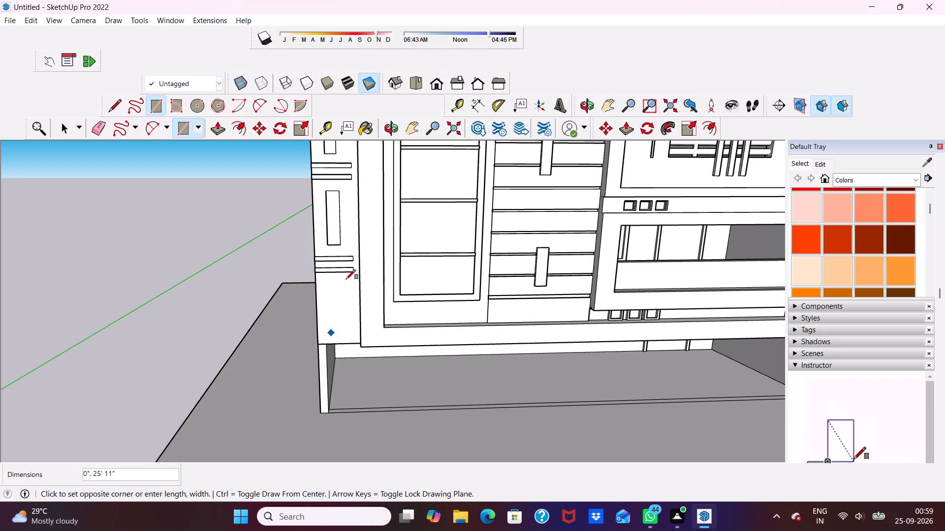
{"action": "scroll", "coordinate": [340, 284], "scroll_direction": "down", "scroll_amount": 1}
{"action": "scroll", "coordinate": [346, 276], "scroll_direction": "up", "scroll_amount": 1}
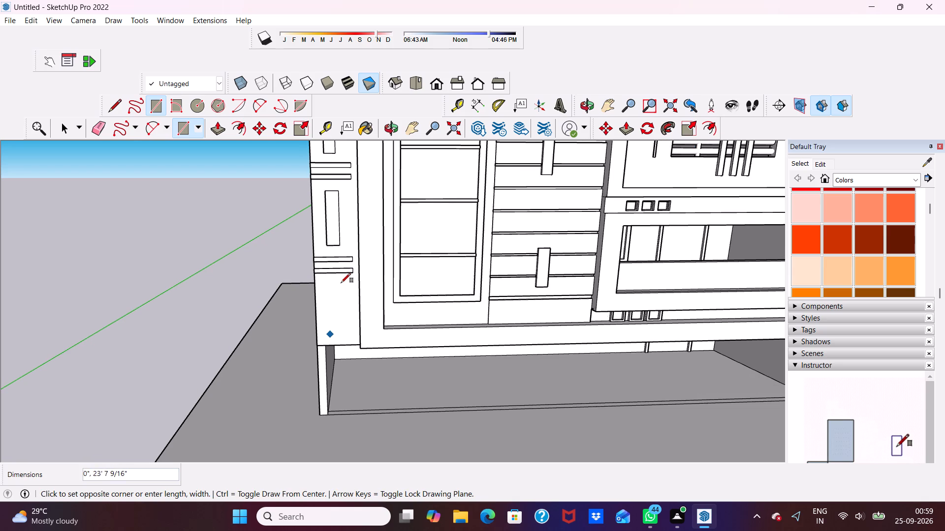
{"action": "scroll", "coordinate": [338, 305], "scroll_direction": "down", "scroll_amount": 2}
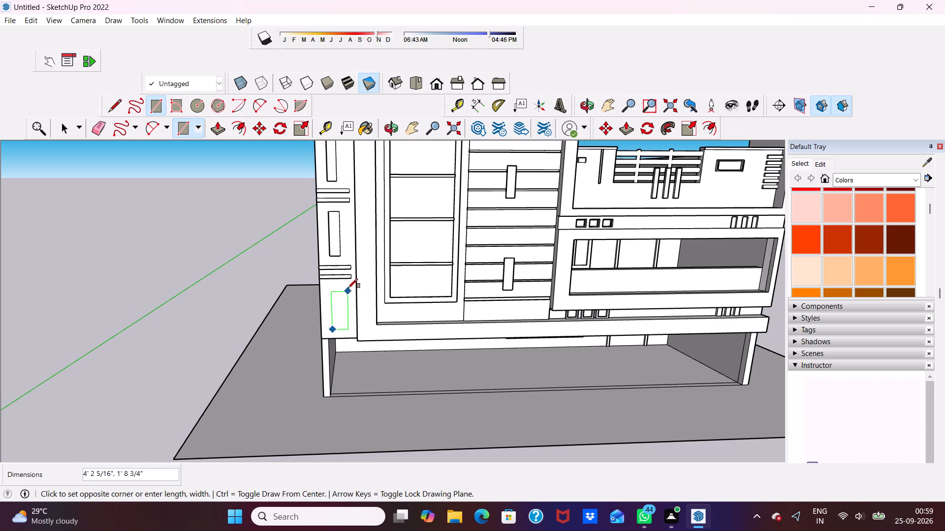
{"action": "left_click", "coordinate": [347, 285]}
{"action": "key", "text": "space"}
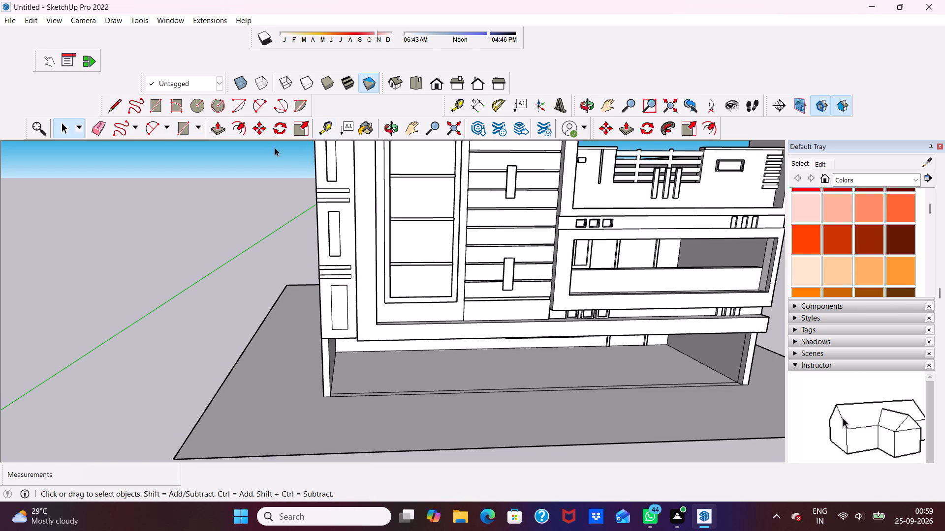
Push/Pull the new rectangle on the side column outward by 3".
{"action": "left_click_drag", "start_coordinate": [217, 127], "coordinate": [220, 134]}
{"action": "scroll", "coordinate": [359, 338], "scroll_direction": "up", "scroll_amount": 4}
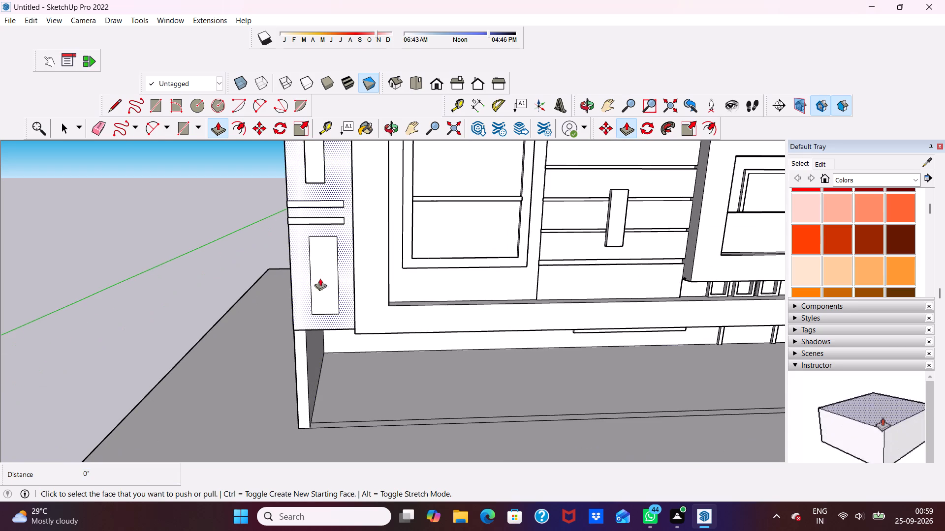
{"action": "left_click", "coordinate": [319, 276]}
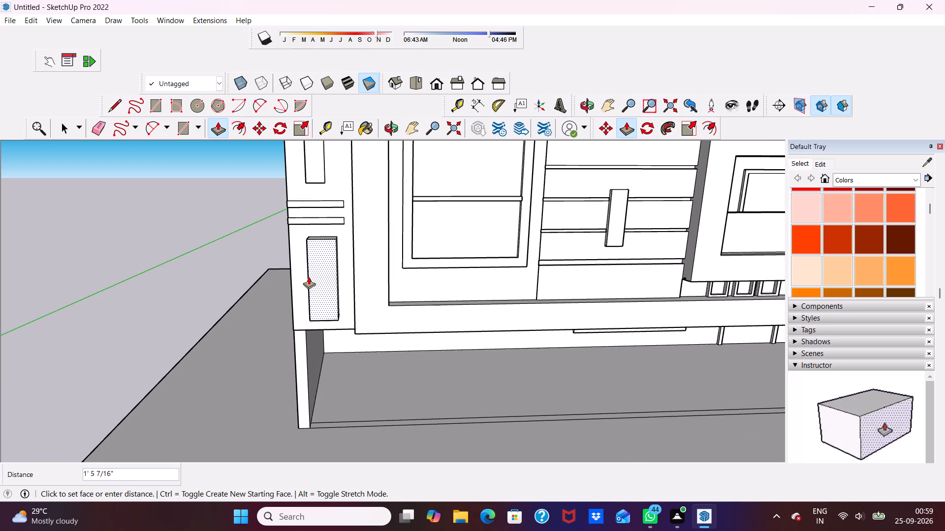
{"action": "type", "text": "3\""}
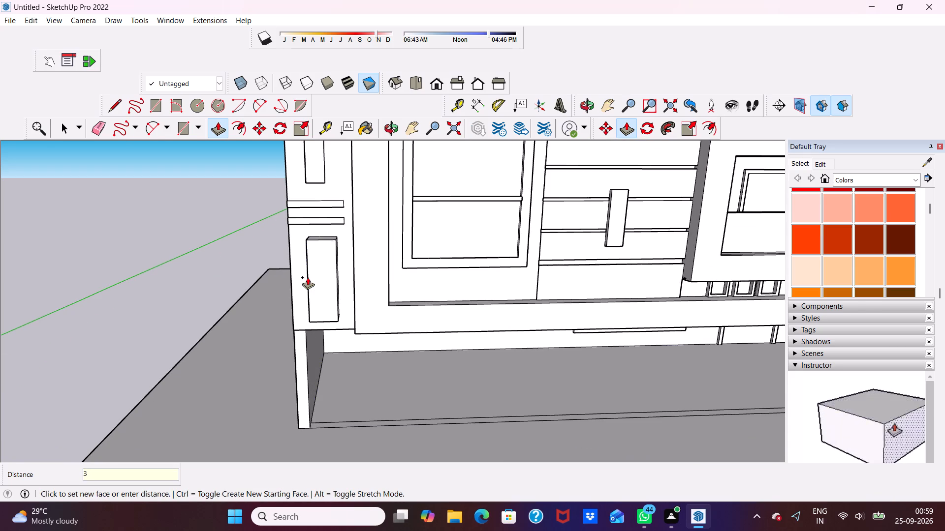
{"action": "key", "text": "Return"}
{"action": "key", "text": "space"}
Push/Pull the tall blue side face in the gap between the side column and front frame by about 2' 1".
{"action": "scroll", "coordinate": [296, 265], "scroll_direction": "down", "scroll_amount": 3}
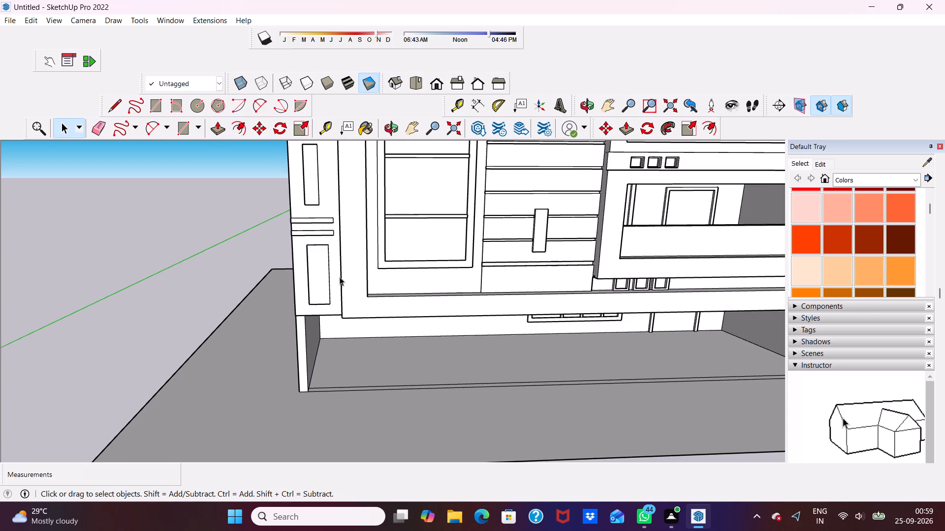
{"action": "scroll", "coordinate": [380, 234], "scroll_direction": "up", "scroll_amount": 1}
{"action": "scroll", "coordinate": [341, 211], "scroll_direction": "down", "scroll_amount": 2}
{"action": "middle_click_drag", "start_coordinate": [312, 206], "coordinate": [293, 363]}
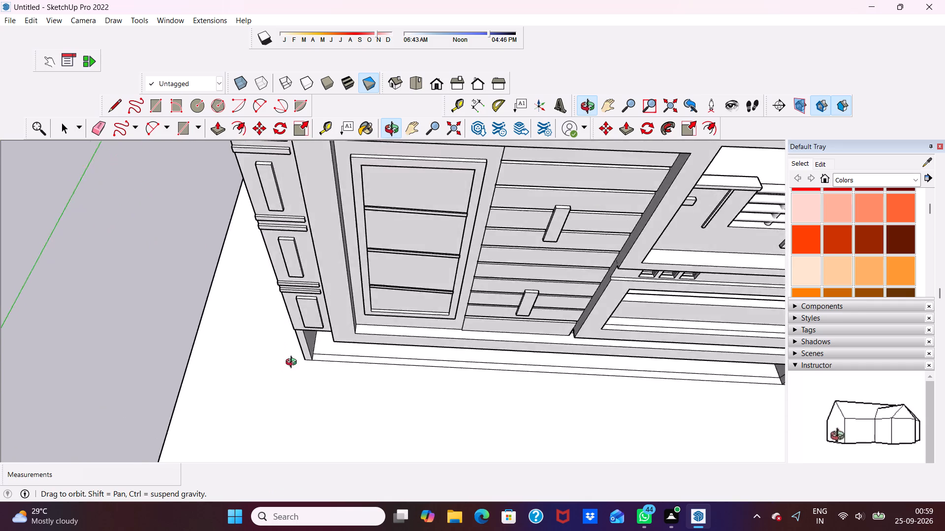
{"action": "middle_click_drag", "start_coordinate": [293, 363], "coordinate": [502, 173]}
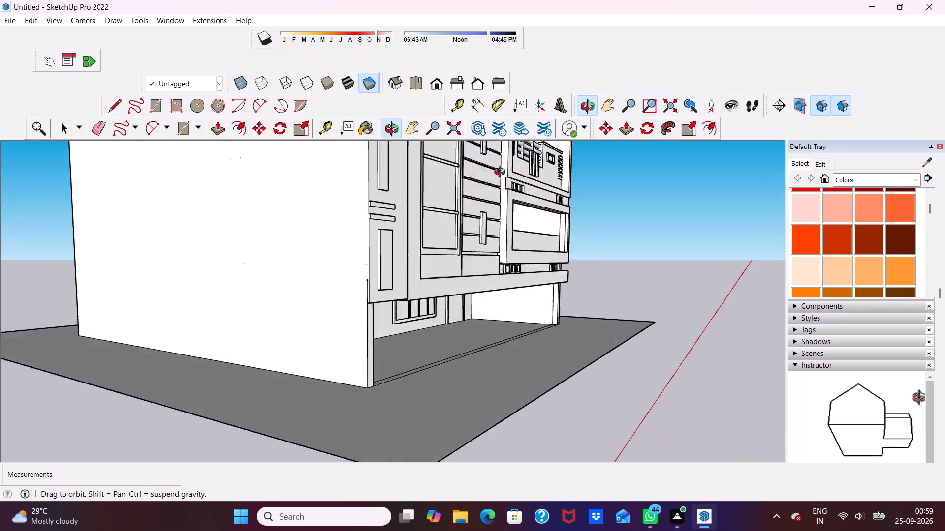
{"action": "middle_click_drag", "start_coordinate": [502, 173], "coordinate": [552, 193]}
{"action": "middle_click_drag", "start_coordinate": [549, 195], "coordinate": [573, 208]}
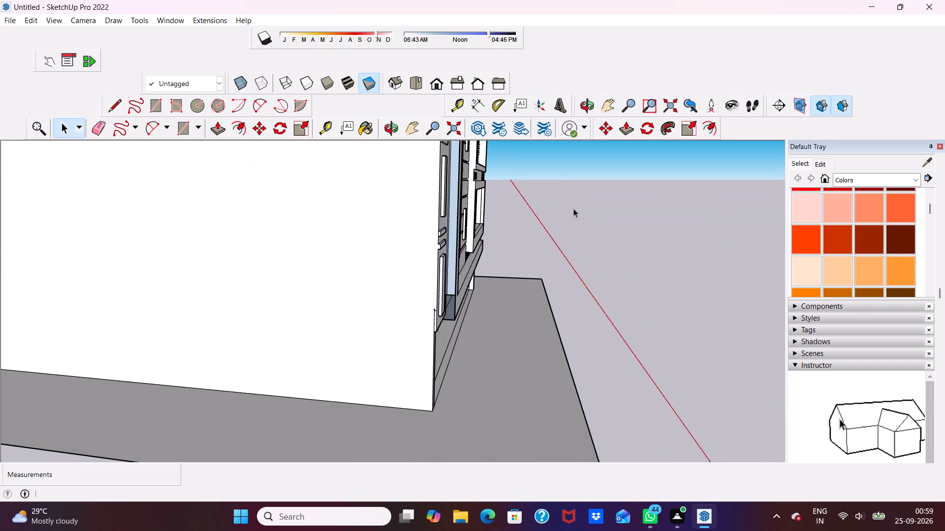
{"action": "scroll", "coordinate": [568, 212], "scroll_direction": "up", "scroll_amount": 3}
{"action": "scroll", "coordinate": [389, 254], "scroll_direction": "up", "scroll_amount": 4}
{"action": "left_click", "coordinate": [423, 233]}
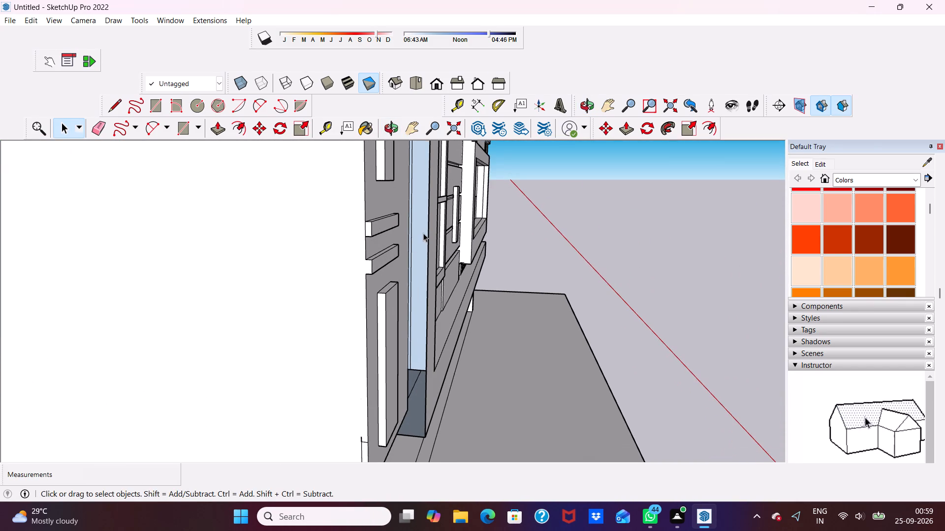
{"action": "left_click", "coordinate": [220, 126]}
{"action": "scroll", "coordinate": [407, 248], "scroll_direction": "up", "scroll_amount": 3}
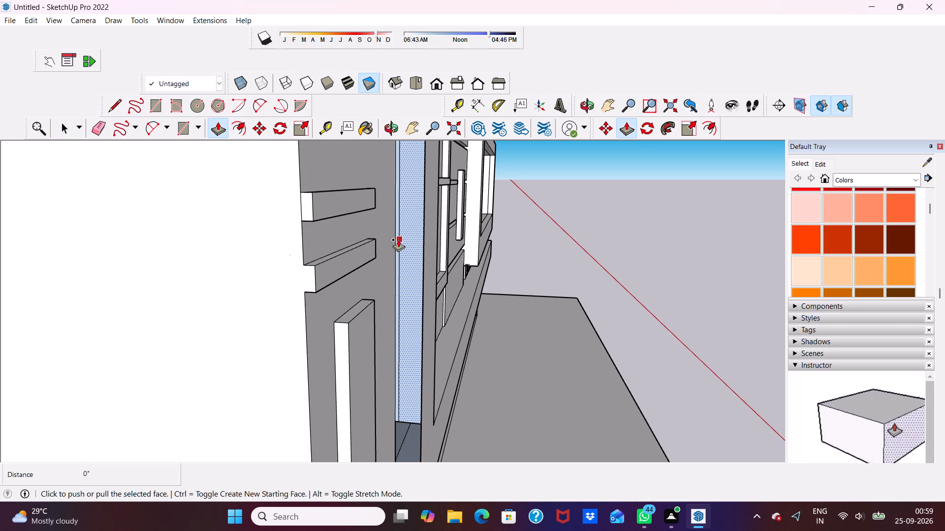
{"action": "left_click", "coordinate": [410, 232]}
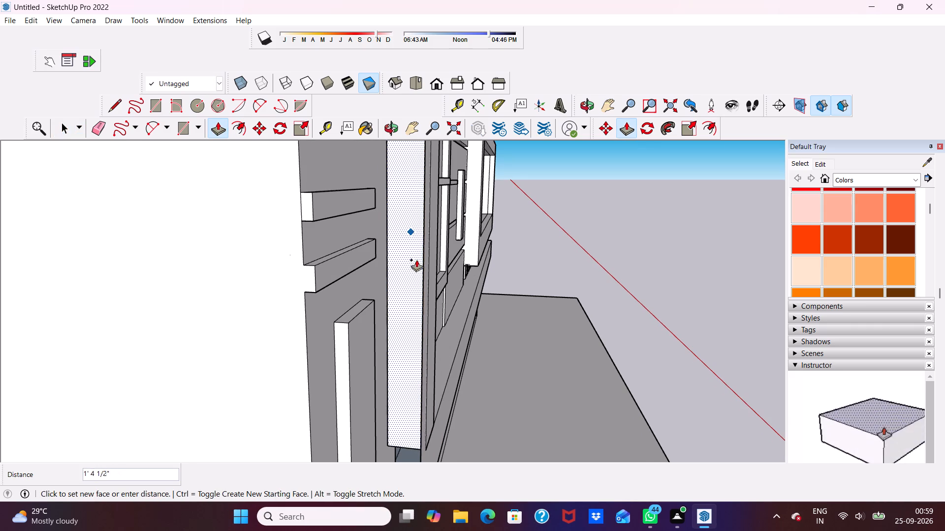
{"action": "scroll", "coordinate": [418, 261], "scroll_direction": "down", "scroll_amount": 5}
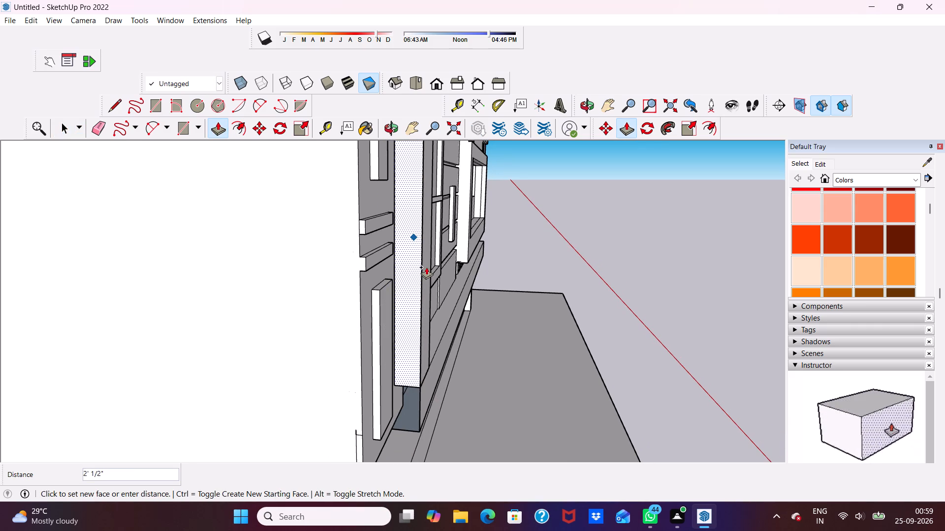
{"action": "left_click", "coordinate": [426, 267]}
Push/Pull the blue underside face at the base of the gap beside the side column down by about 1' 9".
{"action": "middle_click_drag", "start_coordinate": [417, 345], "coordinate": [409, 214]}
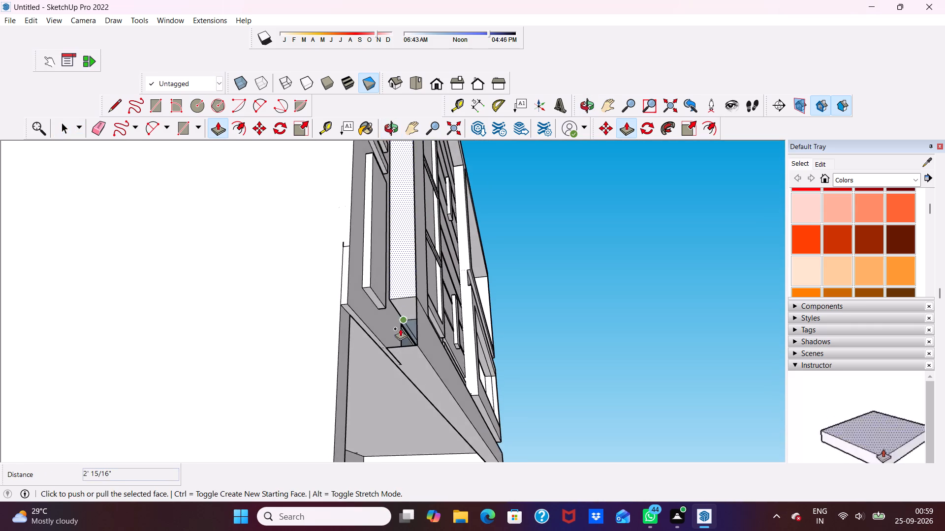
{"action": "scroll", "coordinate": [401, 341], "scroll_direction": "up", "scroll_amount": 7}
{"action": "scroll", "coordinate": [415, 302], "scroll_direction": "up", "scroll_amount": 4}
{"action": "key", "text": "space"}
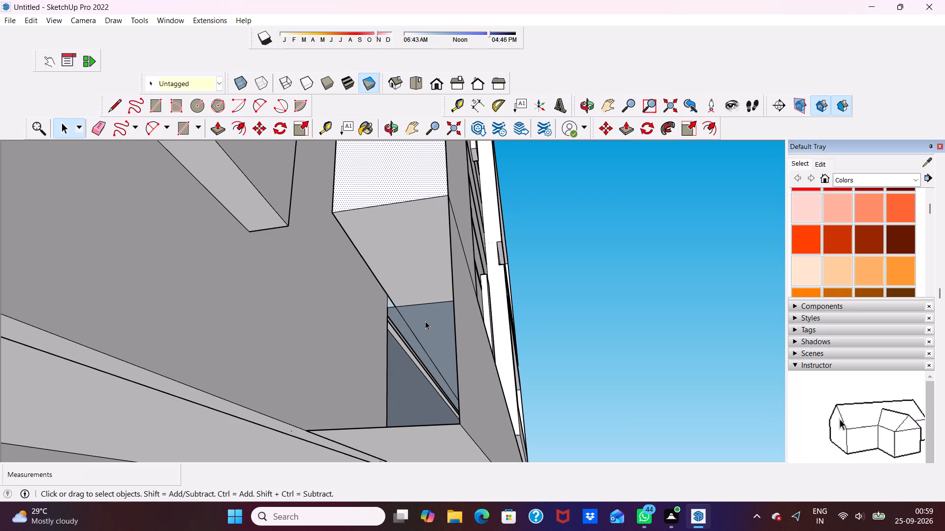
{"action": "left_click", "coordinate": [425, 321]}
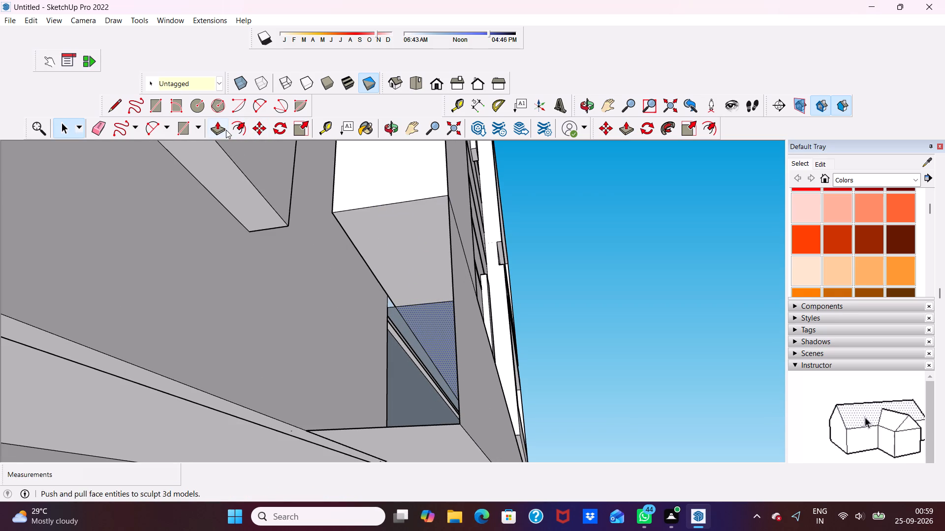
{"action": "left_click", "coordinate": [214, 130]}
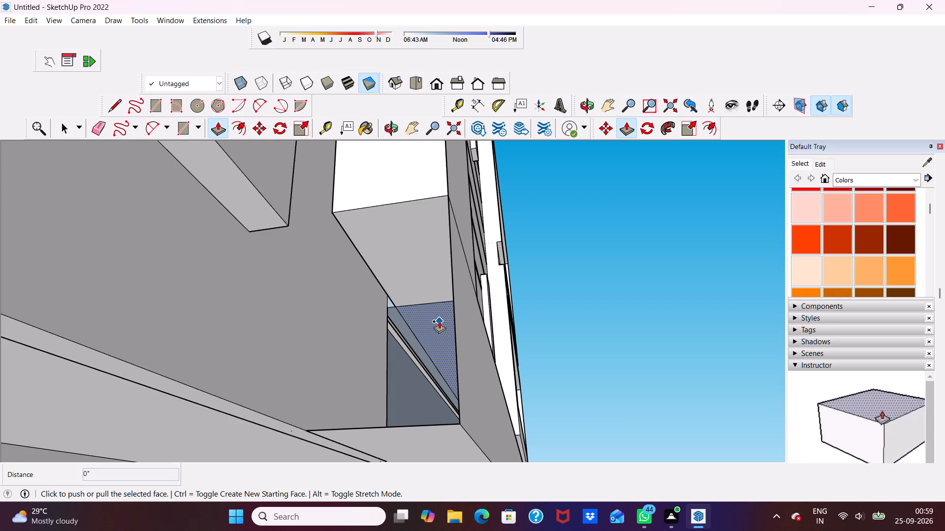
{"action": "left_click", "coordinate": [439, 321]}
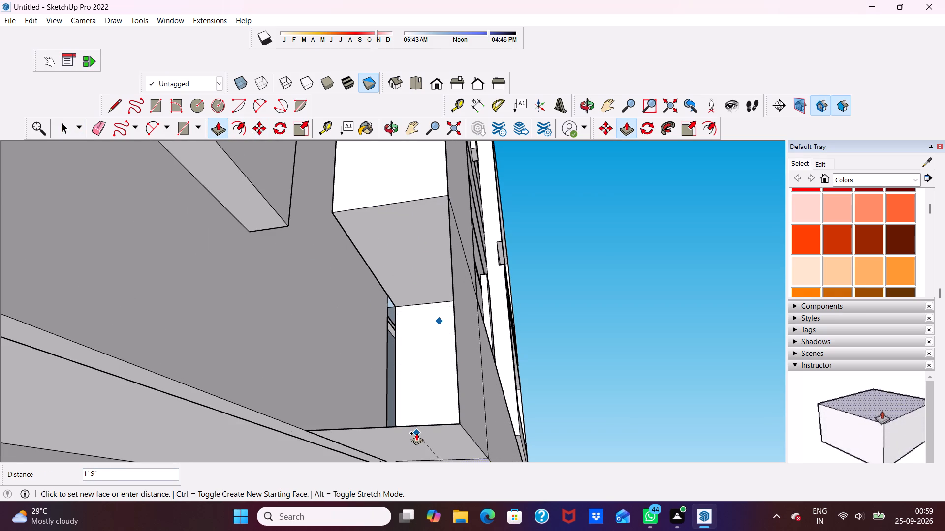
{"action": "left_click", "coordinate": [418, 432]}
Push/Pull the new side face at the base of the gap by about 2' 1", in line with the face above.
{"action": "scroll", "coordinate": [418, 375], "scroll_direction": "up", "scroll_amount": 2}
{"action": "left_click", "coordinate": [426, 362]}
{"action": "scroll", "coordinate": [379, 344], "scroll_direction": "down", "scroll_amount": 2}
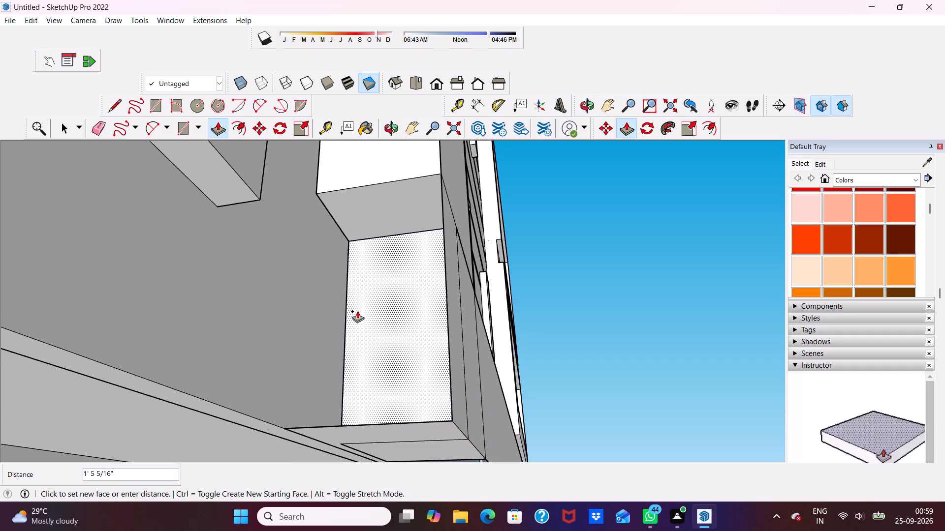
{"action": "scroll", "coordinate": [353, 256], "scroll_direction": "down", "scroll_amount": 4}
{"action": "middle_click_drag", "start_coordinate": [381, 265], "coordinate": [406, 357]}
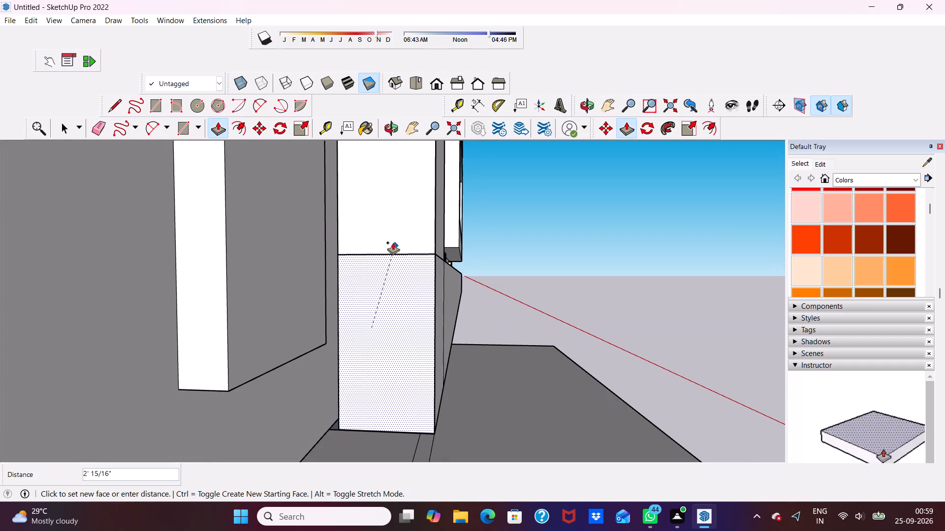
{"action": "left_click", "coordinate": [392, 242]}
Erase the two horizontal seams and the vertical seam around the front frame's bottom corner beside the side column.
{"action": "scroll", "coordinate": [386, 288], "scroll_direction": "down", "scroll_amount": 1}
{"action": "middle_click_drag", "start_coordinate": [386, 290], "coordinate": [251, 284]}
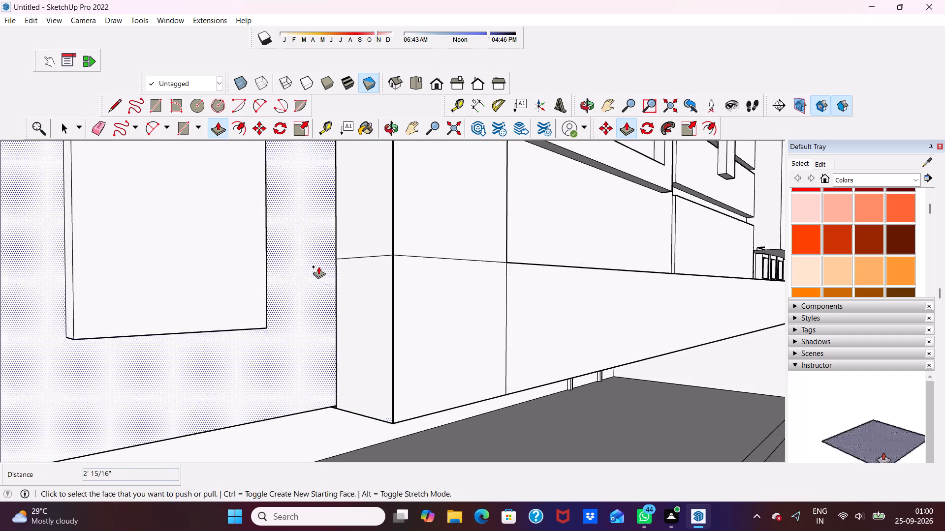
{"action": "key", "text": "space"}
{"action": "left_click", "coordinate": [103, 127]}
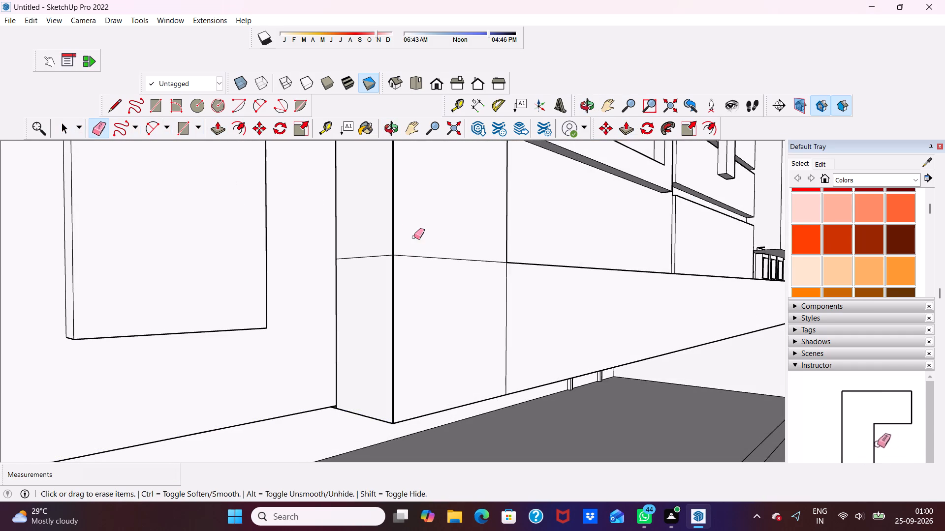
{"action": "left_click", "coordinate": [414, 258]}
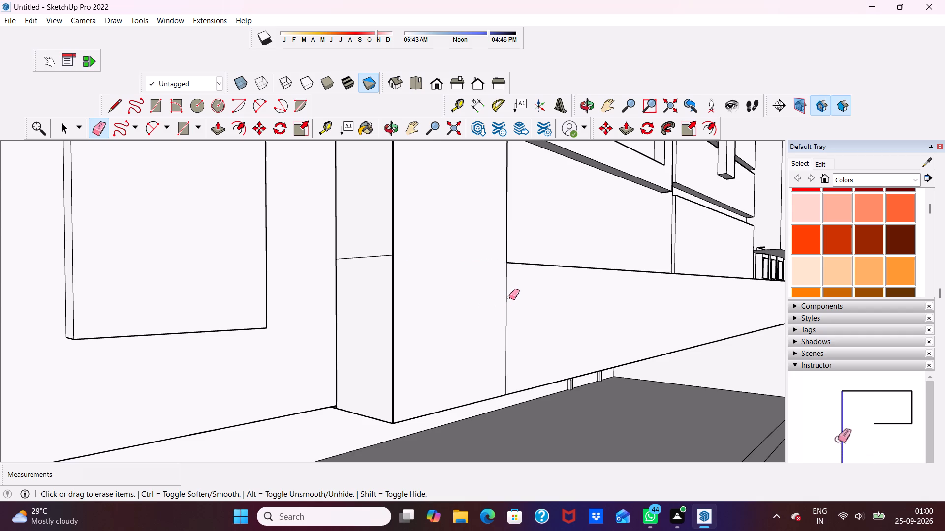
{"action": "left_click", "coordinate": [506, 298]}
{"action": "left_click", "coordinate": [367, 259]}
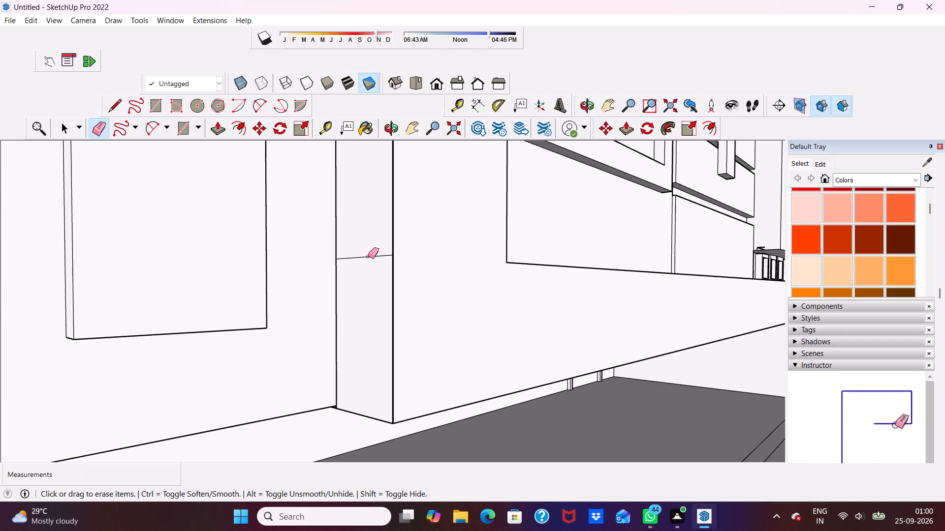
{"action": "left_click", "coordinate": [368, 256]}
Push/Pull the blue underside strip beneath the tall framed window panel up by about 11 1/2".
{"action": "scroll", "coordinate": [369, 255], "scroll_direction": "down", "scroll_amount": 4}
{"action": "middle_click_drag", "start_coordinate": [434, 306], "coordinate": [398, 148]}
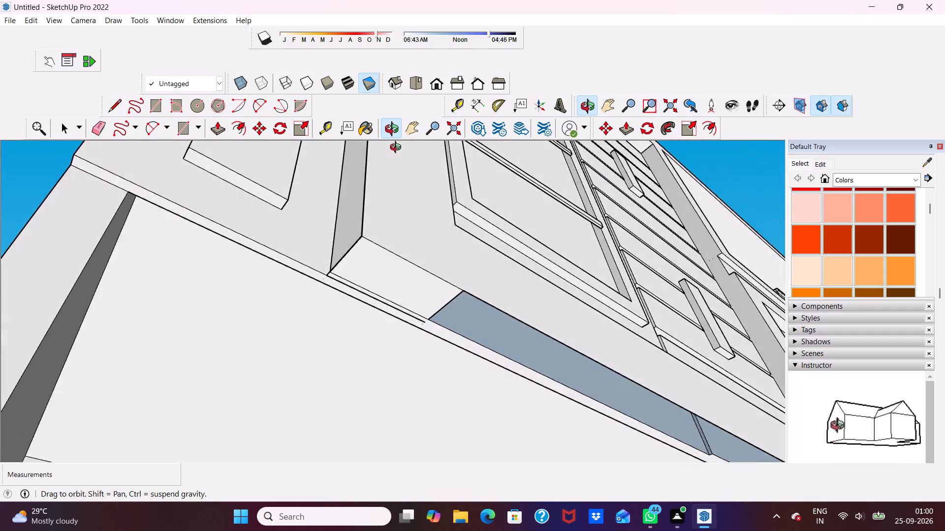
{"action": "middle_click_drag", "start_coordinate": [398, 148], "coordinate": [357, 168]}
{"action": "key", "text": "space"}
{"action": "scroll", "coordinate": [503, 328], "scroll_direction": "up", "scroll_amount": 2}
{"action": "left_click", "coordinate": [503, 330]}
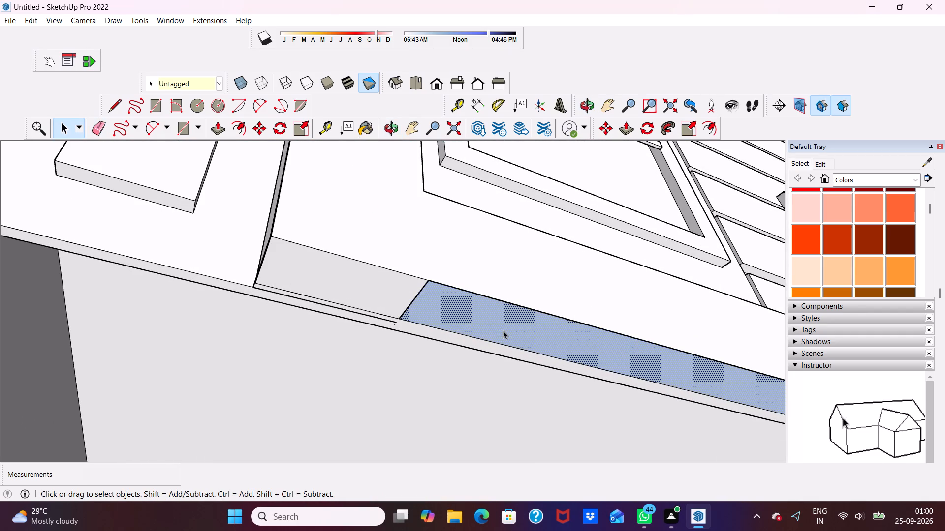
{"action": "left_click", "coordinate": [225, 129]}
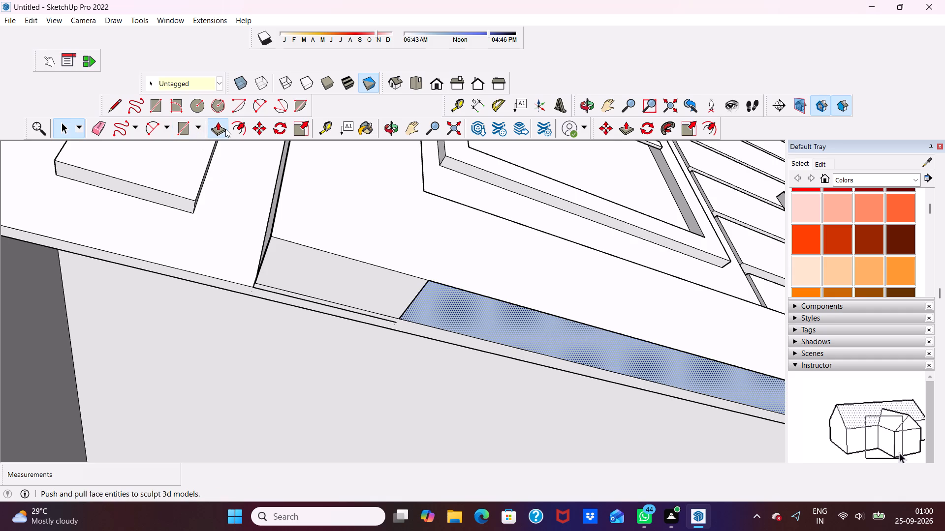
{"action": "left_click", "coordinate": [575, 342]}
{"action": "left_click", "coordinate": [585, 313]}
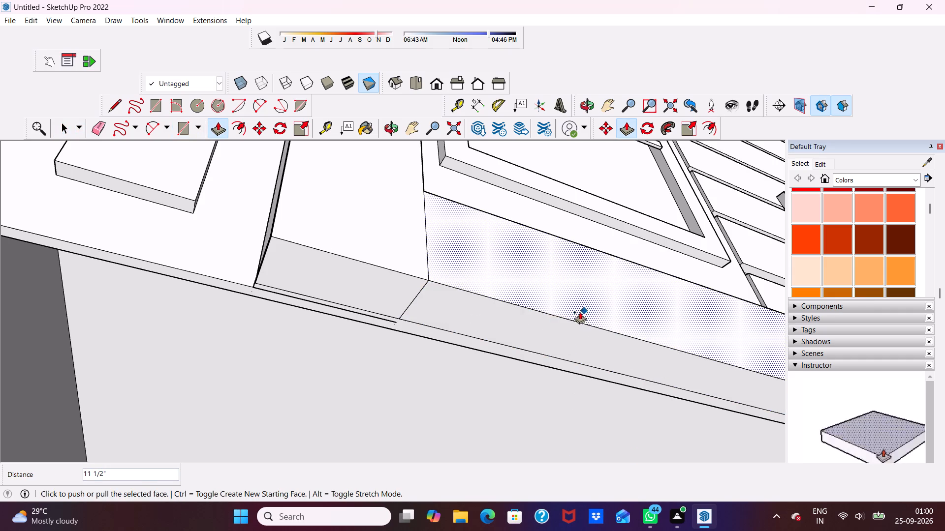
From the front view, erase the vertical seams at both ends of the bottom band beneath the tall framed window panel.
{"action": "scroll", "coordinate": [566, 320], "scroll_direction": "down", "scroll_amount": 7}
{"action": "key", "text": "space"}
{"action": "left_click", "coordinate": [433, 82]}
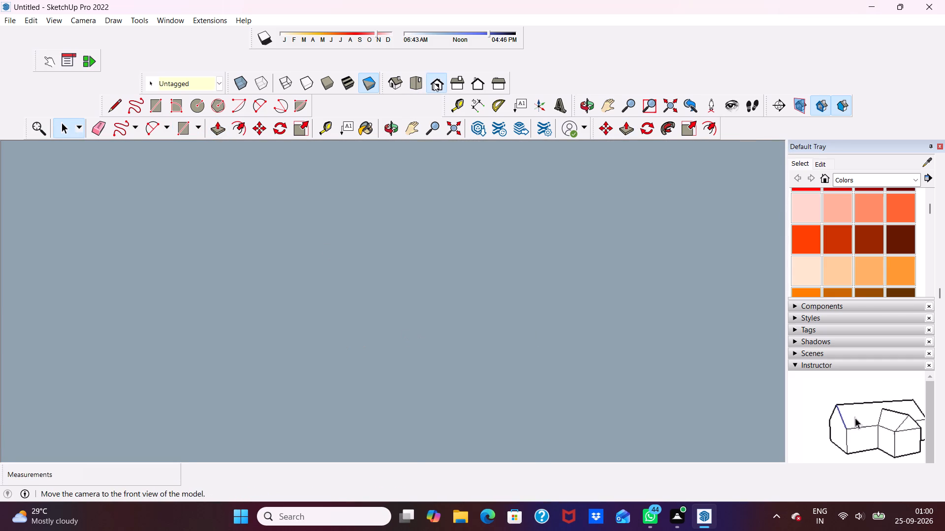
{"action": "scroll", "coordinate": [426, 232], "scroll_direction": "down", "scroll_amount": 5}
{"action": "scroll", "coordinate": [465, 260], "scroll_direction": "down", "scroll_amount": 5}
{"action": "scroll", "coordinate": [259, 411], "scroll_direction": "up", "scroll_amount": 3}
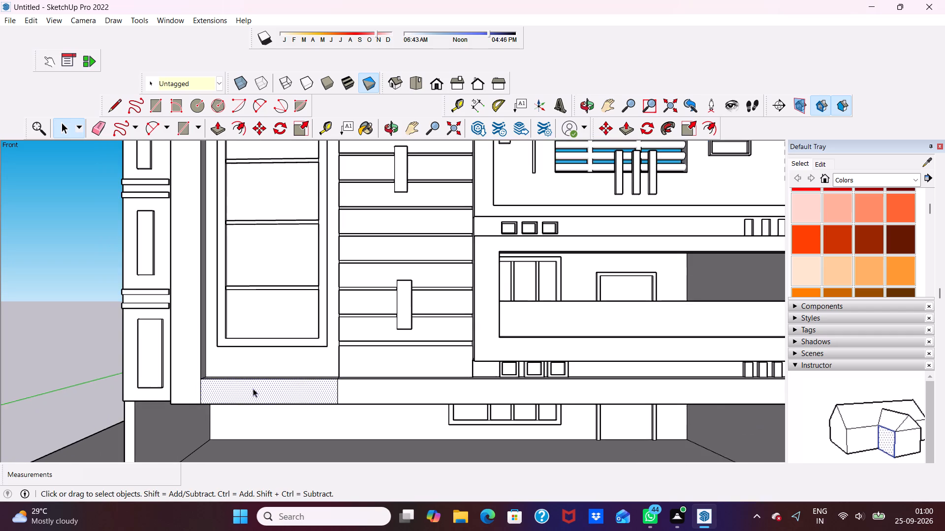
{"action": "scroll", "coordinate": [253, 388], "scroll_direction": "up", "scroll_amount": 5}
{"action": "left_click", "coordinate": [95, 129]}
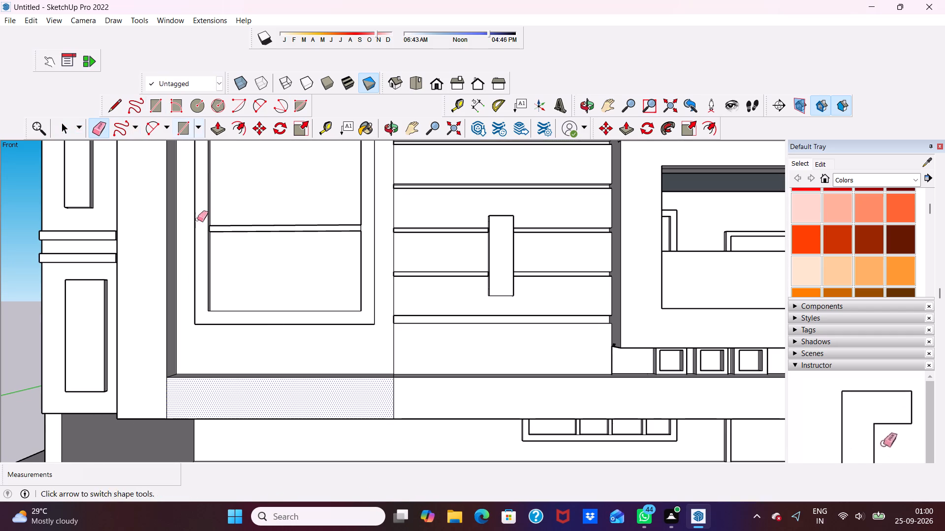
{"action": "scroll", "coordinate": [196, 318], "scroll_direction": "up", "scroll_amount": 2}
{"action": "left_click", "coordinate": [161, 415]}
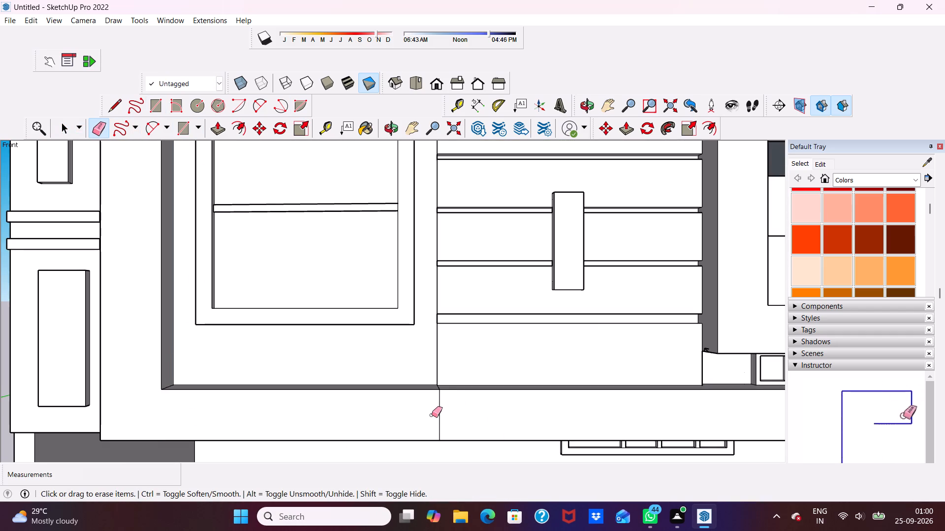
{"action": "left_click", "coordinate": [440, 403]}
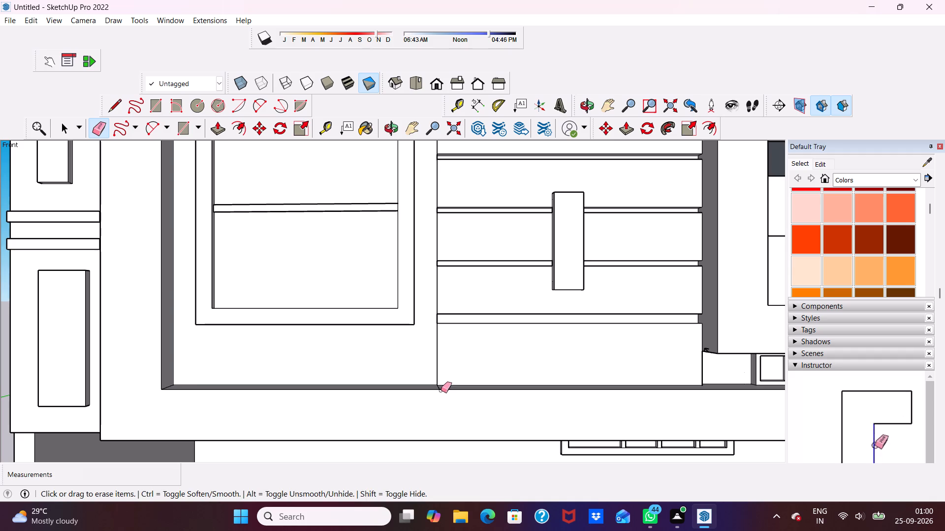
Erase the short seam across the bottom ledge between the tall window panel and the slatted panel.
{"action": "scroll", "coordinate": [441, 390], "scroll_direction": "down", "scroll_amount": 1}
{"action": "middle_click_drag", "start_coordinate": [441, 390], "coordinate": [411, 445]}
{"action": "scroll", "coordinate": [411, 421], "scroll_direction": "up", "scroll_amount": 2}
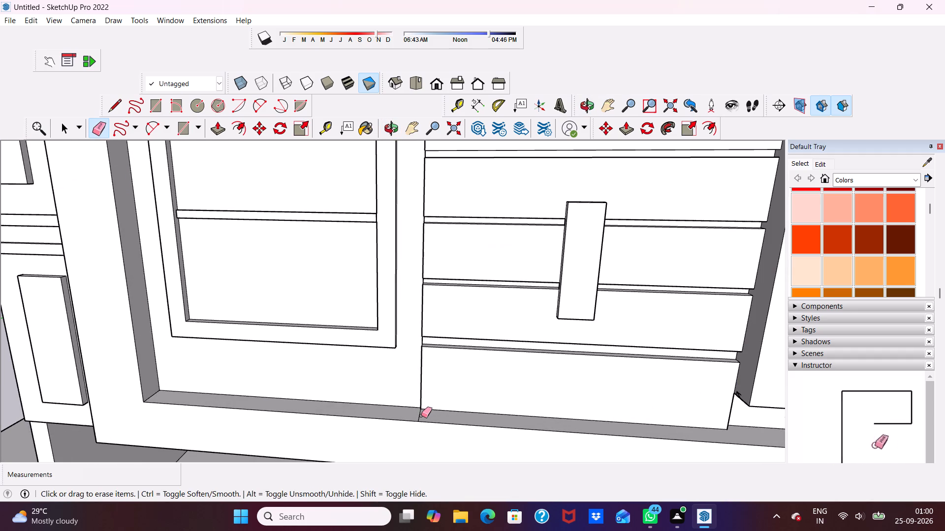
{"action": "left_click", "coordinate": [421, 409]}
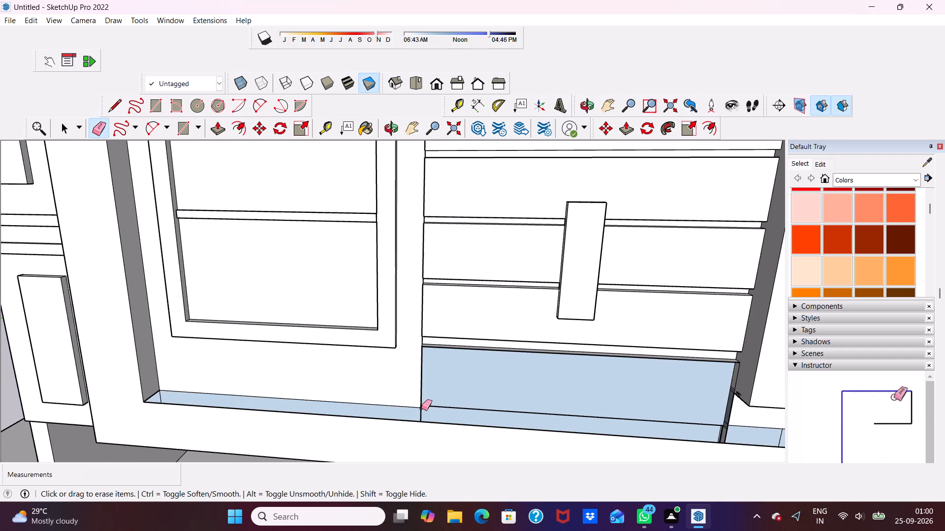
{"action": "key", "text": "ctrl+z"}
{"action": "scroll", "coordinate": [422, 408], "scroll_direction": "up", "scroll_amount": 5}
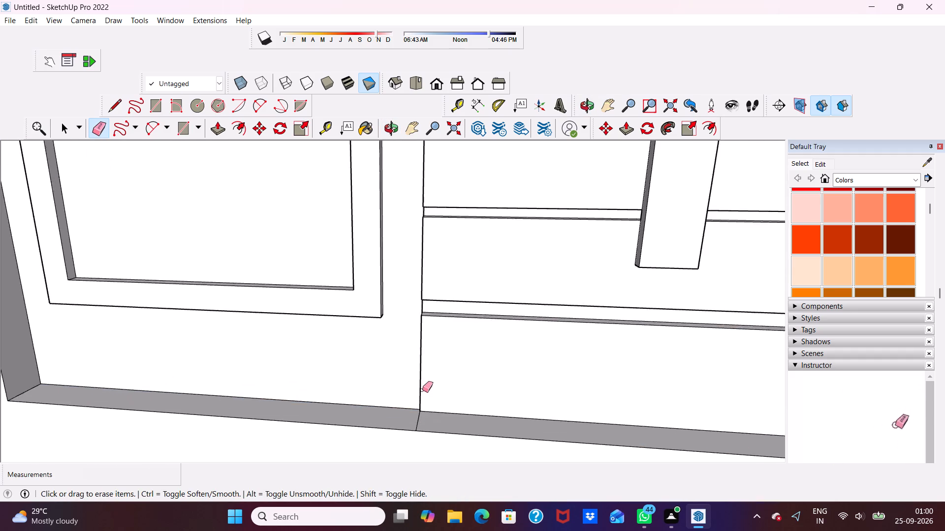
{"action": "scroll", "coordinate": [422, 390], "scroll_direction": "up", "scroll_amount": 4}
{"action": "left_click", "coordinate": [416, 438]}
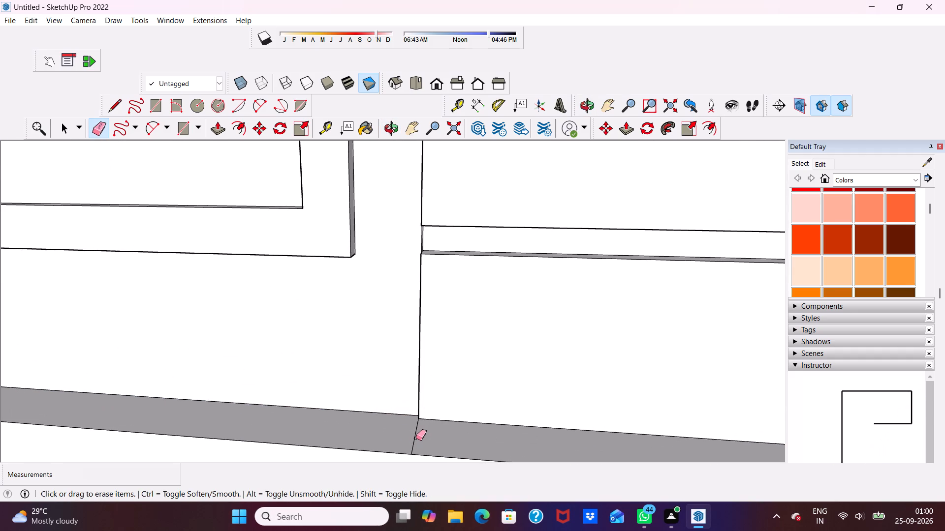
Push/Pull the long blue underside strip below the slatted panel up by about 10 1/2".
{"action": "scroll", "coordinate": [416, 434], "scroll_direction": "down", "scroll_amount": 20}
{"action": "scroll", "coordinate": [416, 434], "scroll_direction": "down", "scroll_amount": 2}
{"action": "scroll", "coordinate": [666, 314], "scroll_direction": "up", "scroll_amount": 1}
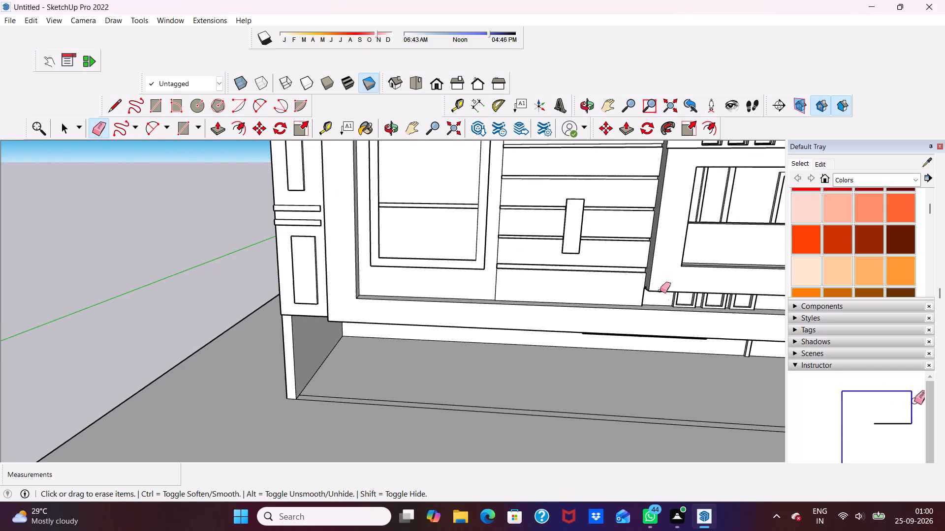
{"action": "scroll", "coordinate": [660, 291], "scroll_direction": "up", "scroll_amount": 1}
{"action": "middle_click_drag", "start_coordinate": [659, 302], "coordinate": [682, 187]}
{"action": "scroll", "coordinate": [679, 192], "scroll_direction": "up", "scroll_amount": 2}
{"action": "key", "text": "space"}
{"action": "scroll", "coordinate": [670, 290], "scroll_direction": "up", "scroll_amount": 2}
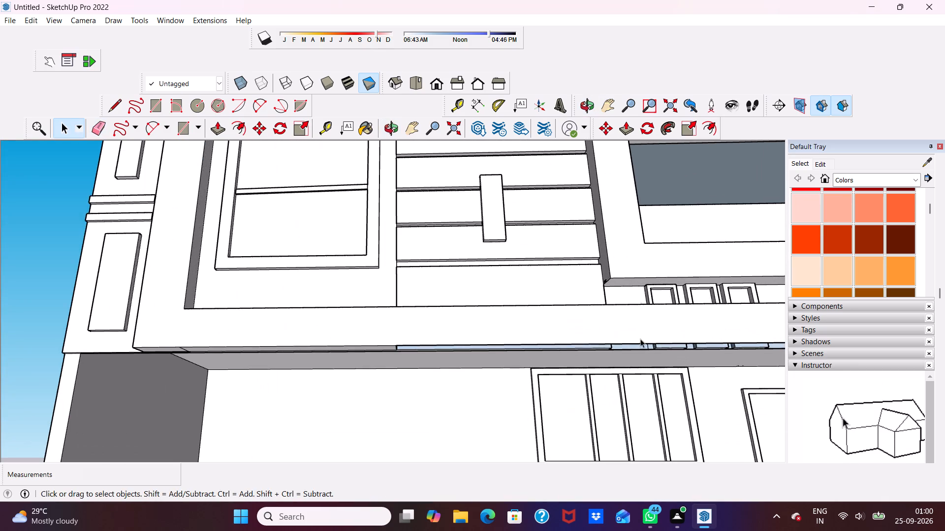
{"action": "middle_click_drag", "start_coordinate": [640, 339], "coordinate": [596, 306]}
{"action": "scroll", "coordinate": [596, 306], "scroll_direction": "up", "scroll_amount": 6}
{"action": "scroll", "coordinate": [579, 303], "scroll_direction": "down", "scroll_amount": 2}
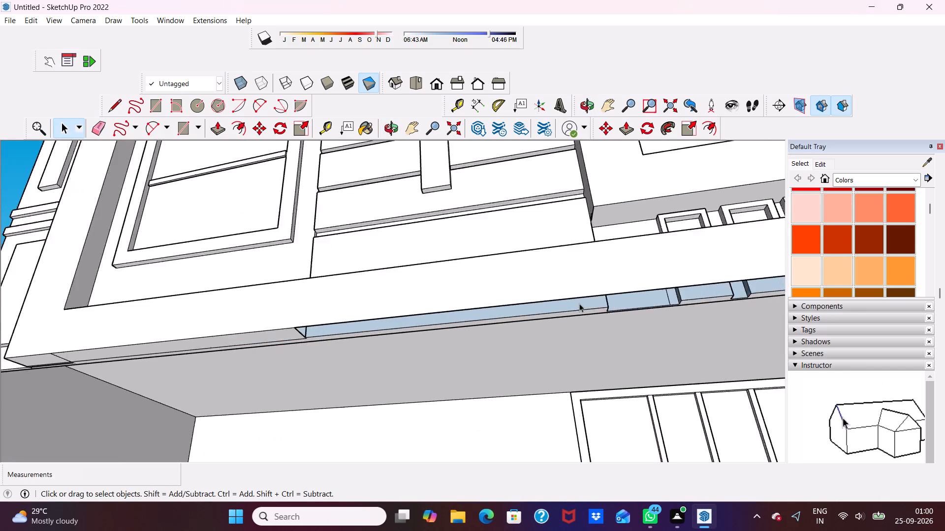
{"action": "scroll", "coordinate": [579, 303], "scroll_direction": "down", "scroll_amount": 6}
{"action": "middle_click_drag", "start_coordinate": [685, 282], "coordinate": [672, 304]}
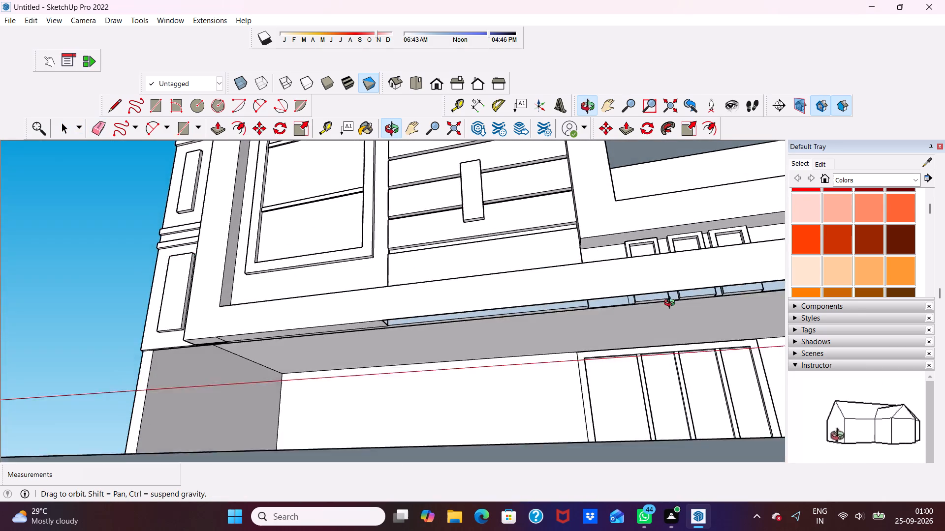
{"action": "middle_click_drag", "start_coordinate": [672, 304], "coordinate": [731, 315]}
{"action": "scroll", "coordinate": [624, 332], "scroll_direction": "up", "scroll_amount": 2}
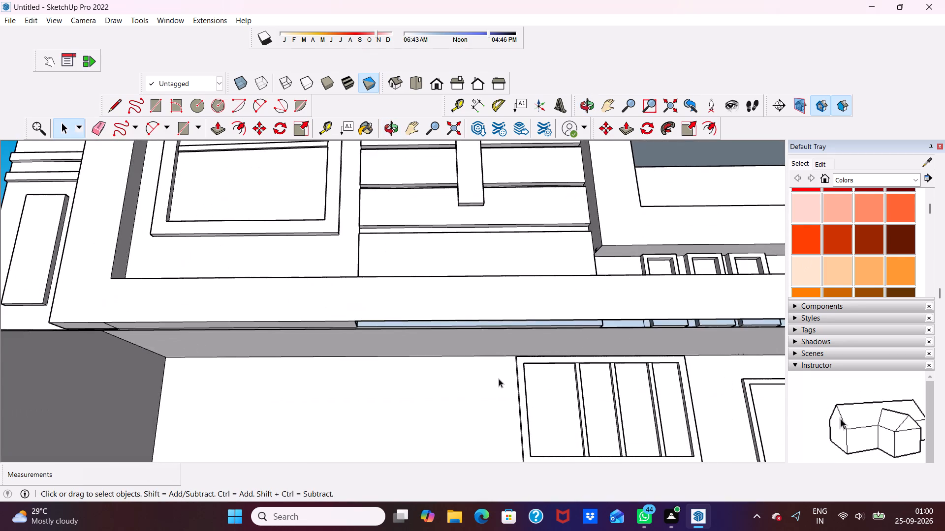
{"action": "scroll", "coordinate": [581, 315], "scroll_direction": "up", "scroll_amount": 13}
{"action": "left_click", "coordinate": [594, 298]}
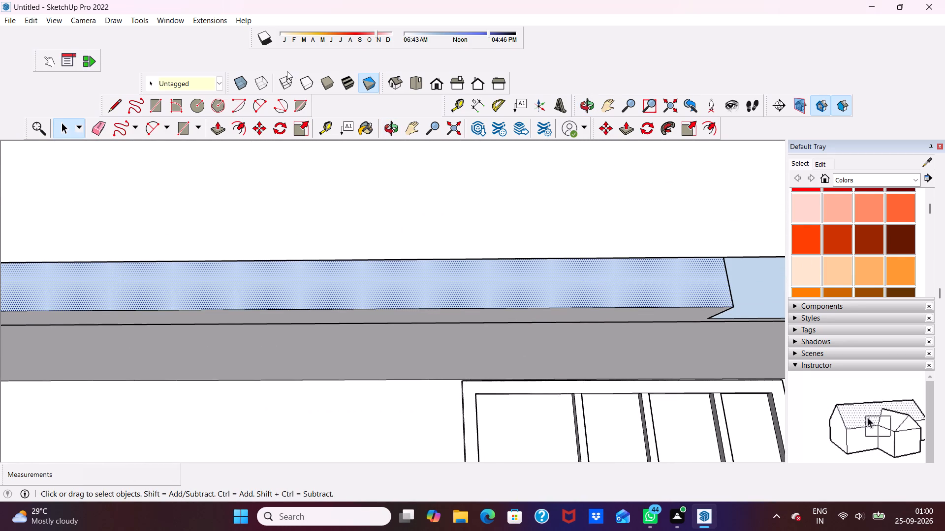
{"action": "left_click", "coordinate": [220, 131]}
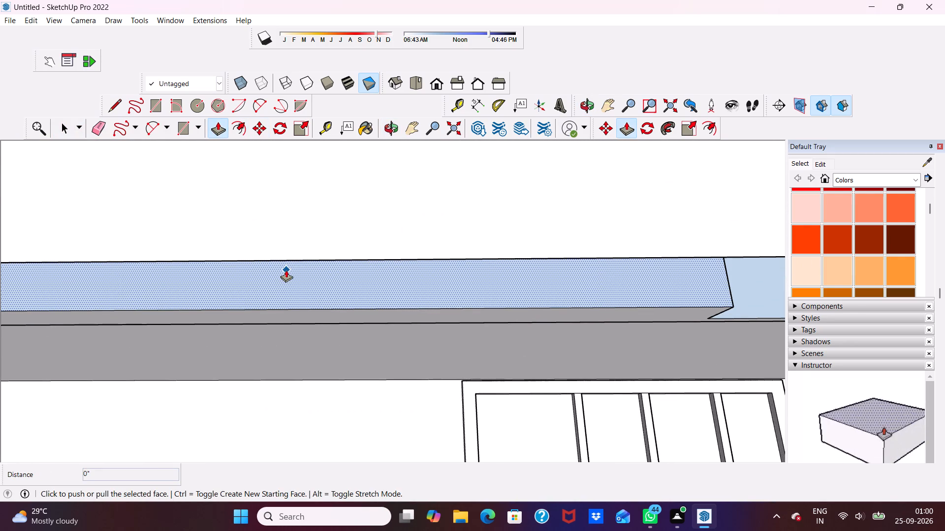
{"action": "left_click", "coordinate": [282, 287]}
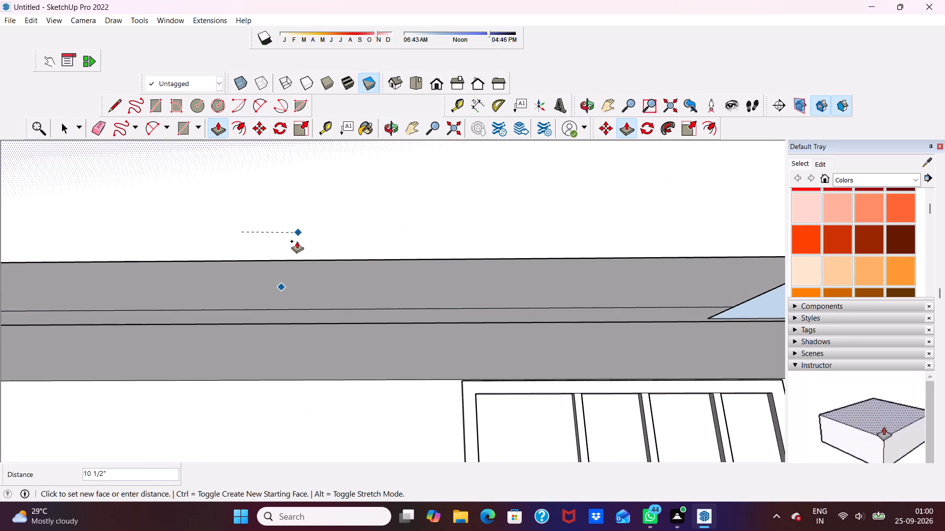
{"action": "left_click", "coordinate": [296, 246]}
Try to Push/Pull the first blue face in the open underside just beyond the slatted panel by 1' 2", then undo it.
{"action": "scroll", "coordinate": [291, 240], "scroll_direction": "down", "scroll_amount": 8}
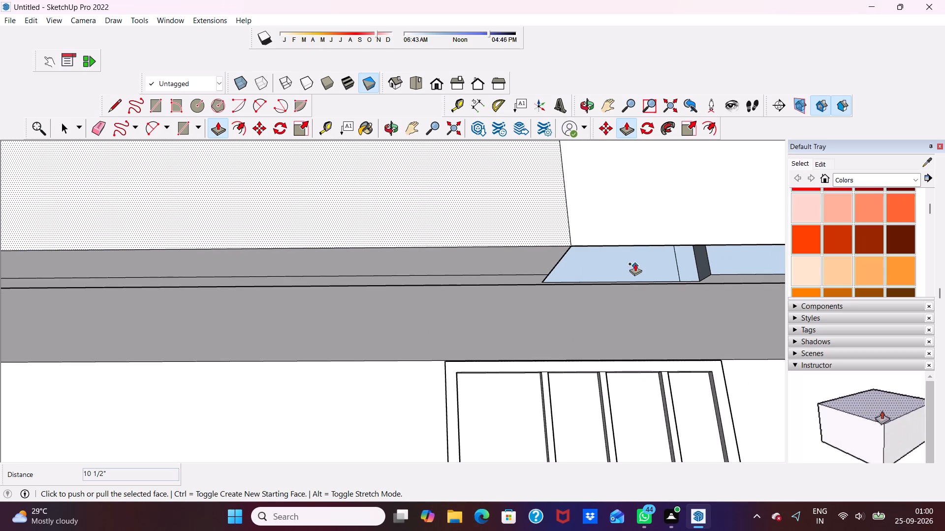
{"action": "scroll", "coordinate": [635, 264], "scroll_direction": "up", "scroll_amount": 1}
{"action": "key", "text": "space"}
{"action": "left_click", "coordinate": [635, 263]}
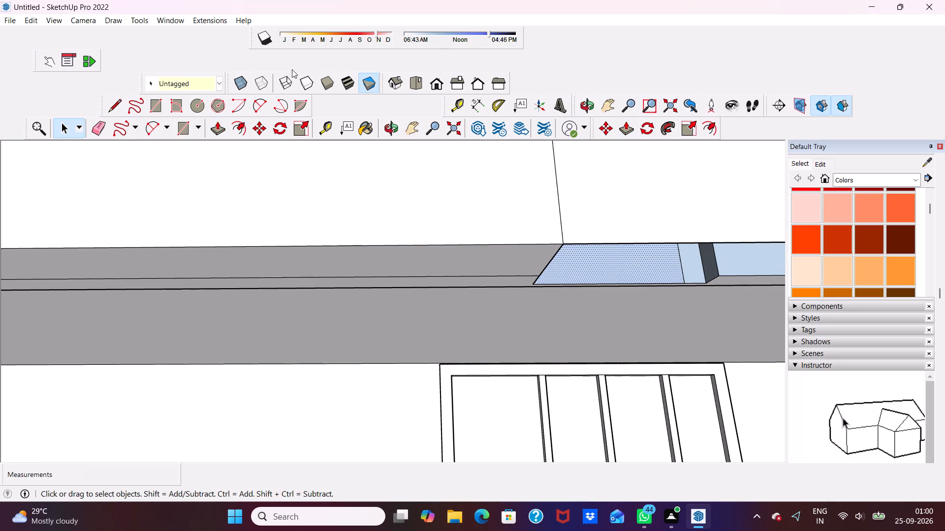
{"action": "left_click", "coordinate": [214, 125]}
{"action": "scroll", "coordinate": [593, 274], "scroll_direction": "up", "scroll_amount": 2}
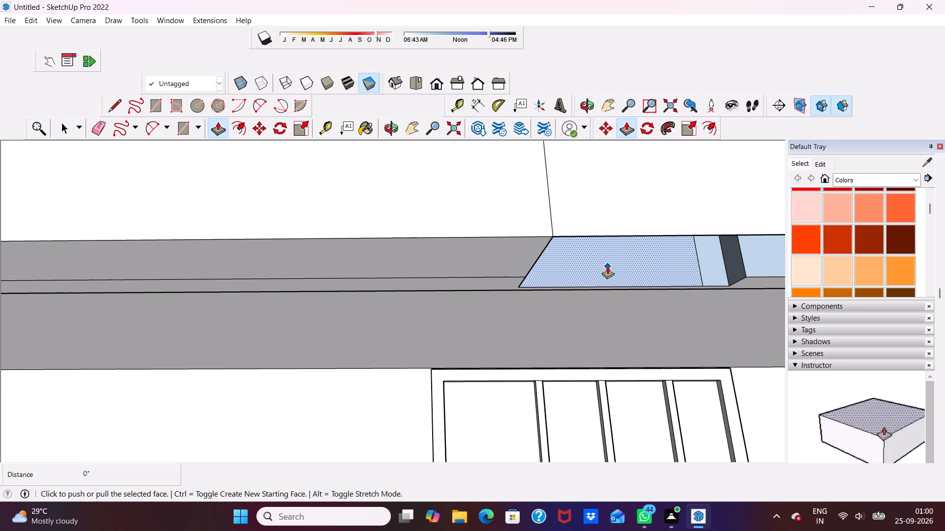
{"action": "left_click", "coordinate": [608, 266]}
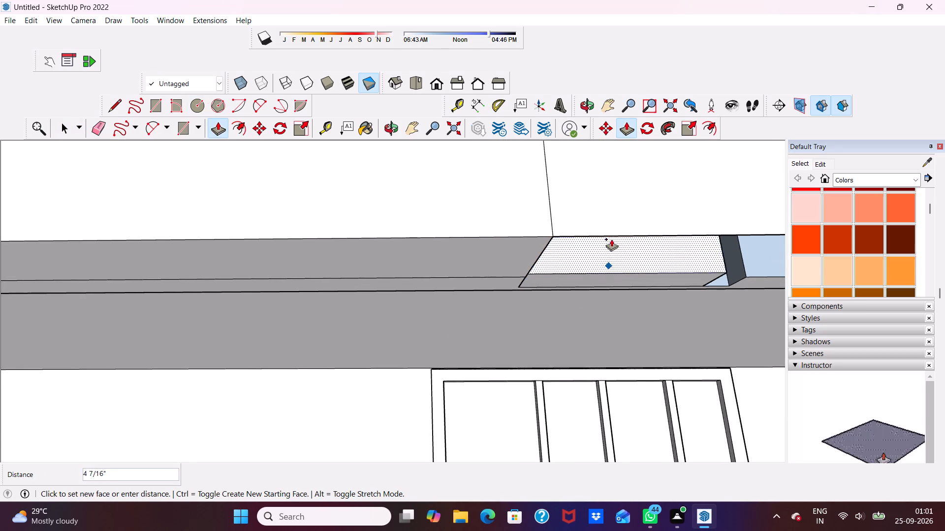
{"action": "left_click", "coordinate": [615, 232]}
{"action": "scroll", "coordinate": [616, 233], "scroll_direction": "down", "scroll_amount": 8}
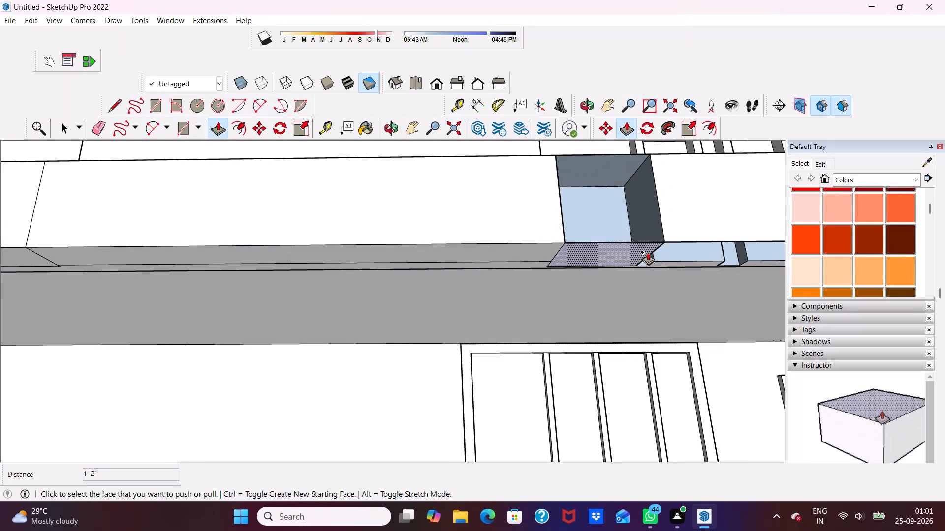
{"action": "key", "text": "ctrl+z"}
Close the opening just beyond the slatted panel by pushing its blue underside face 1' 2" and pulling the recess's blue back face forward 1' 2".
{"action": "scroll", "coordinate": [618, 250], "scroll_direction": "up", "scroll_amount": 2}
{"action": "left_click", "coordinate": [611, 260]}
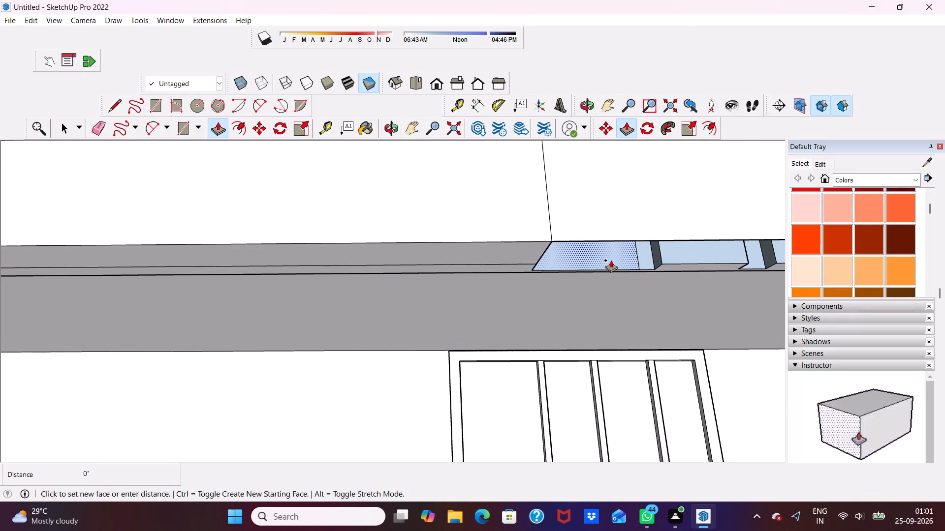
{"action": "left_click", "coordinate": [609, 241]}
{"action": "scroll", "coordinate": [610, 258], "scroll_direction": "down", "scroll_amount": 3}
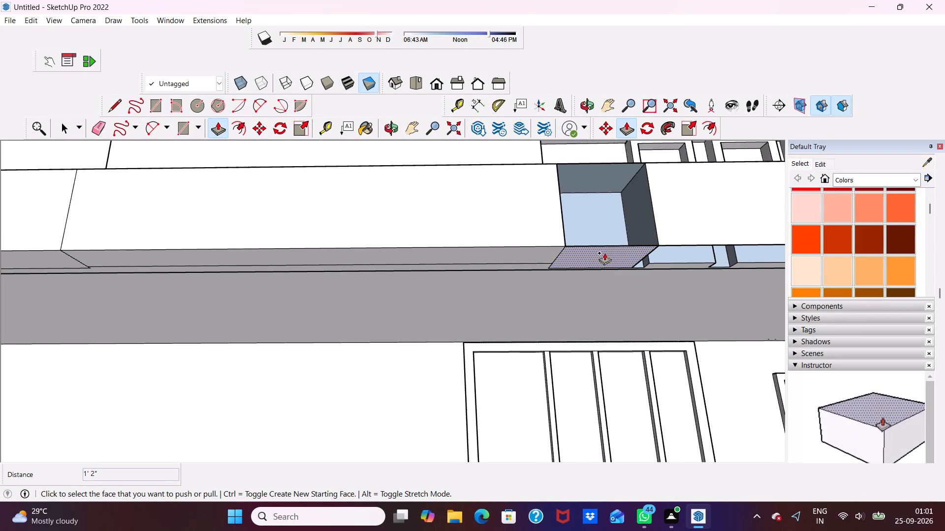
{"action": "scroll", "coordinate": [600, 248], "scroll_direction": "down", "scroll_amount": 4}
{"action": "scroll", "coordinate": [598, 224], "scroll_direction": "up", "scroll_amount": 2}
{"action": "middle_click_drag", "start_coordinate": [598, 224], "coordinate": [589, 320]}
{"action": "scroll", "coordinate": [604, 248], "scroll_direction": "up", "scroll_amount": 1}
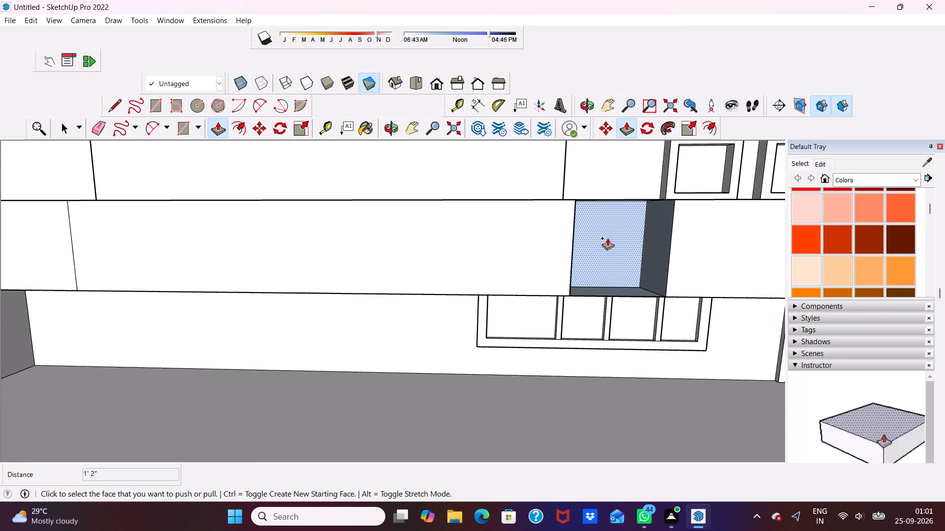
{"action": "left_click", "coordinate": [607, 238]}
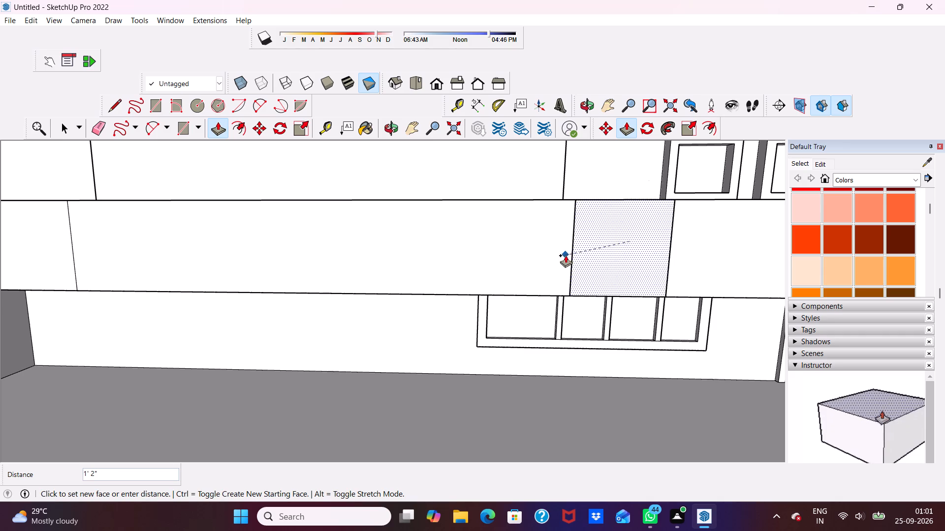
{"action": "left_click", "coordinate": [555, 262]}
Push/Pull the blue face in the open underside beneath the first small square frame by 11", meeting the bottom band's front.
{"action": "scroll", "coordinate": [587, 253], "scroll_direction": "down", "scroll_amount": 4}
{"action": "middle_click_drag", "start_coordinate": [644, 305], "coordinate": [644, 304]}
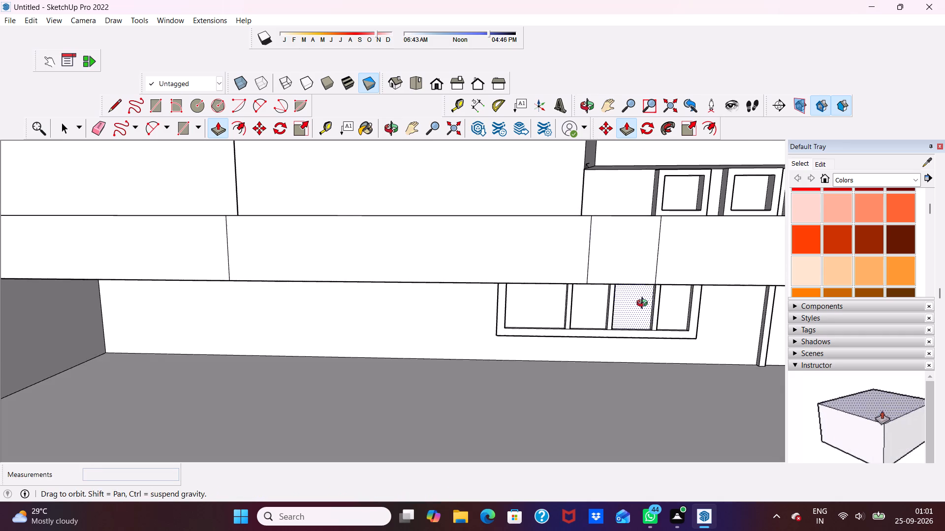
{"action": "middle_click_drag", "start_coordinate": [644, 304], "coordinate": [678, 190]}
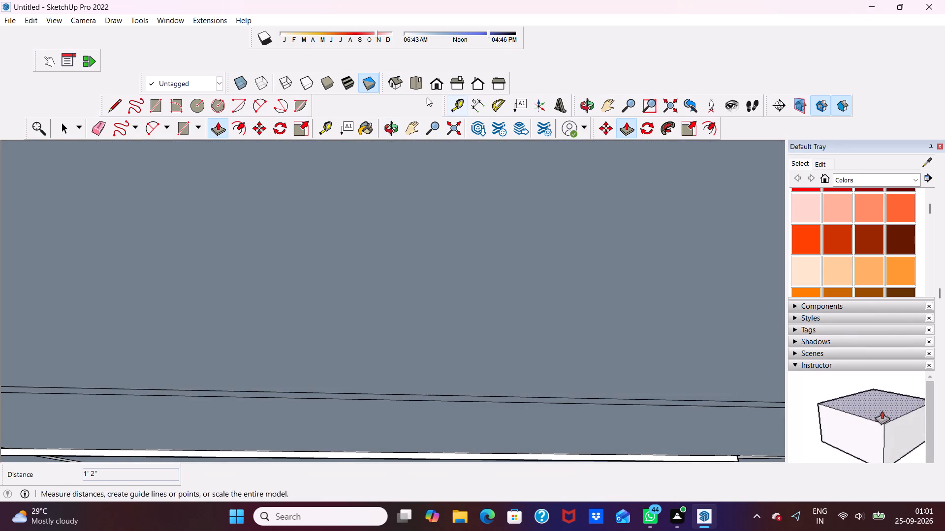
{"action": "left_click", "coordinate": [434, 85]}
{"action": "scroll", "coordinate": [535, 279], "scroll_direction": "down", "scroll_amount": 3}
{"action": "middle_click_drag", "start_coordinate": [601, 335], "coordinate": [631, 166]}
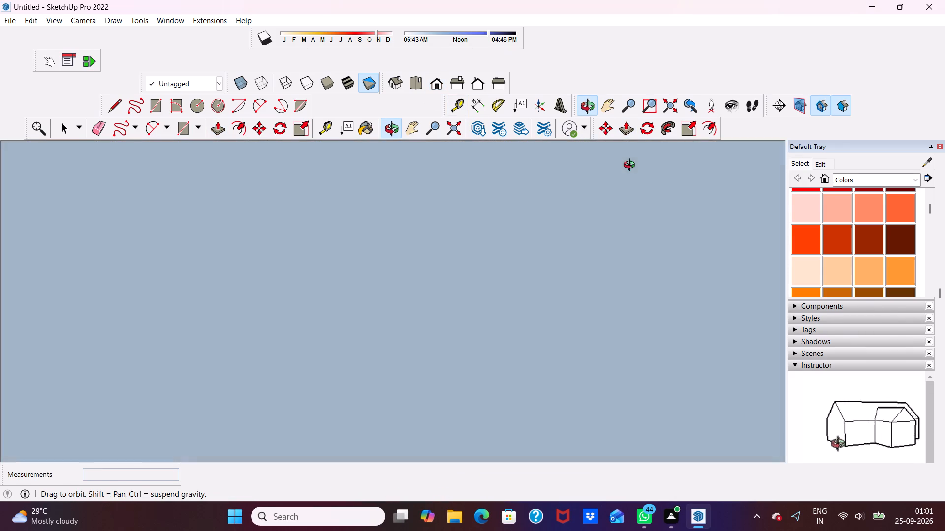
{"action": "middle_click_drag", "start_coordinate": [631, 166], "coordinate": [582, 243]}
{"action": "scroll", "coordinate": [580, 409], "scroll_direction": "up", "scroll_amount": 3}
{"action": "middle_click_drag", "start_coordinate": [587, 386], "coordinate": [612, 340]}
{"action": "middle_click_drag", "start_coordinate": [609, 339], "coordinate": [595, 424]}
{"action": "scroll", "coordinate": [597, 395], "scroll_direction": "up", "scroll_amount": 1}
{"action": "scroll", "coordinate": [584, 373], "scroll_direction": "down", "scroll_amount": 8}
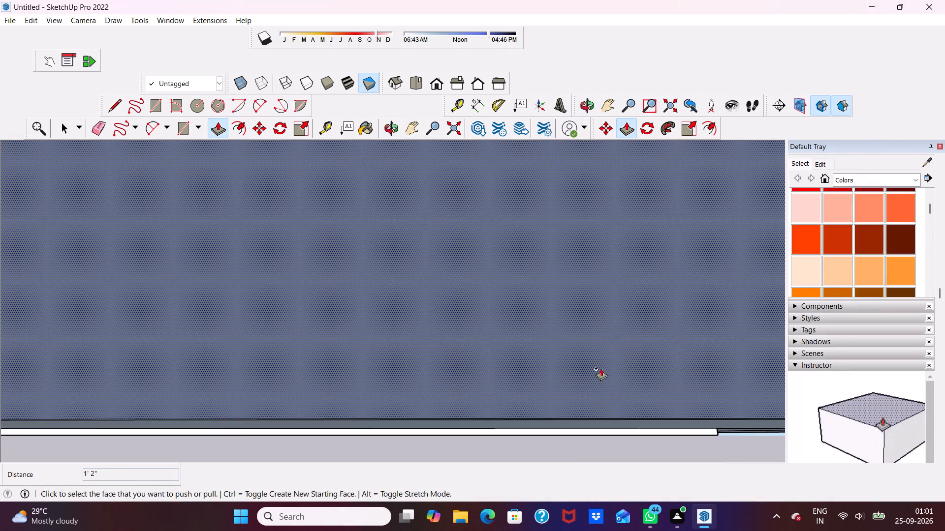
{"action": "scroll", "coordinate": [601, 368], "scroll_direction": "down", "scroll_amount": 4}
{"action": "left_click", "coordinate": [438, 88]}
{"action": "scroll", "coordinate": [617, 382], "scroll_direction": "down", "scroll_amount": 3}
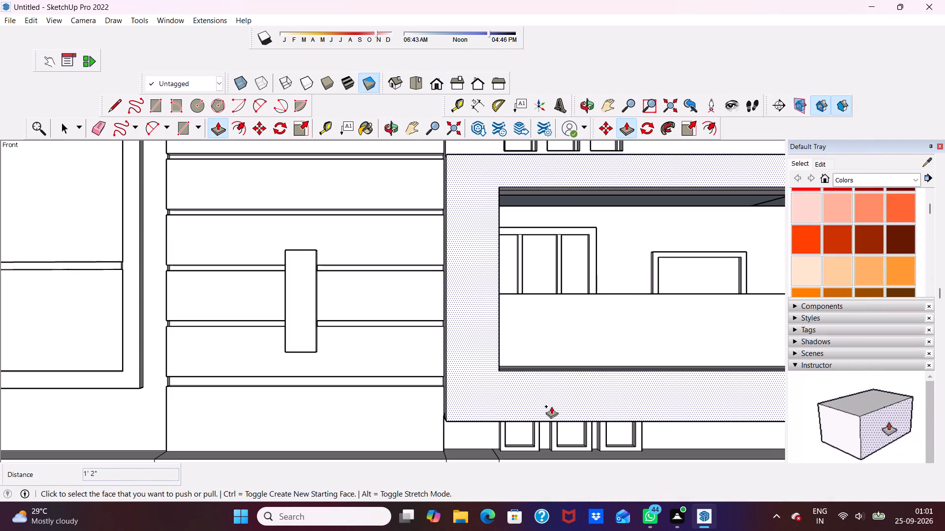
{"action": "middle_click_drag", "start_coordinate": [551, 406], "coordinate": [563, 294]}
{"action": "scroll", "coordinate": [578, 446], "scroll_direction": "up", "scroll_amount": 3}
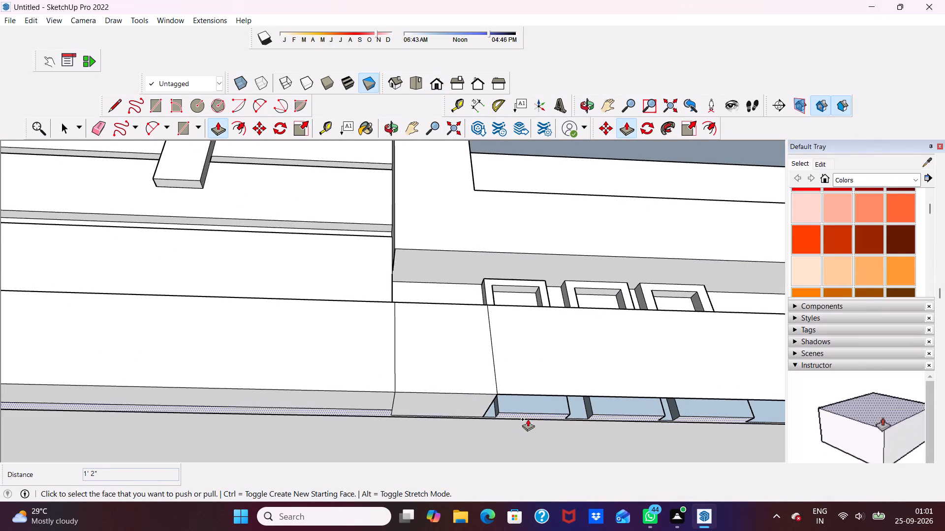
{"action": "left_click", "coordinate": [510, 405]}
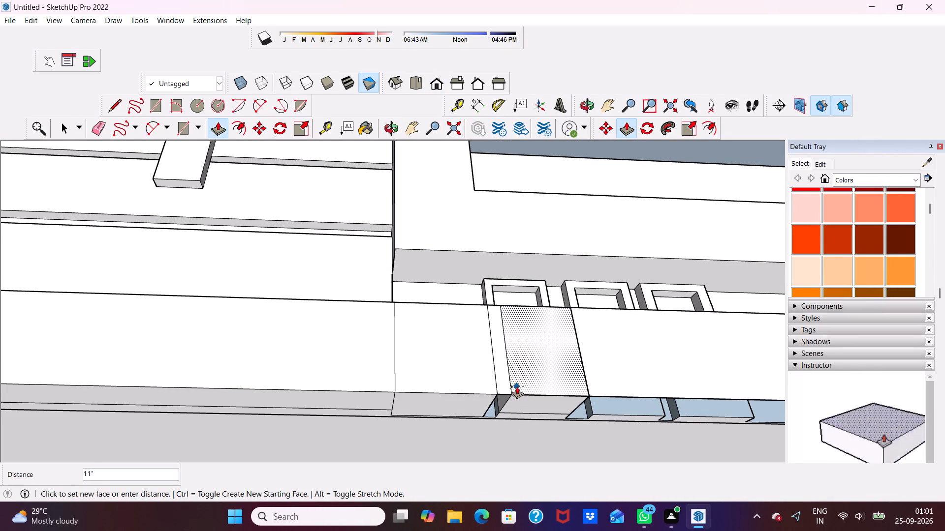
{"action": "left_click", "coordinate": [515, 387]}
Close the narrow gap before the first square frame's filled section by pushing its blue sliver 1' 2" and pulling the recess's back face forward 1' 2".
{"action": "scroll", "coordinate": [496, 408], "scroll_direction": "up", "scroll_amount": 2}
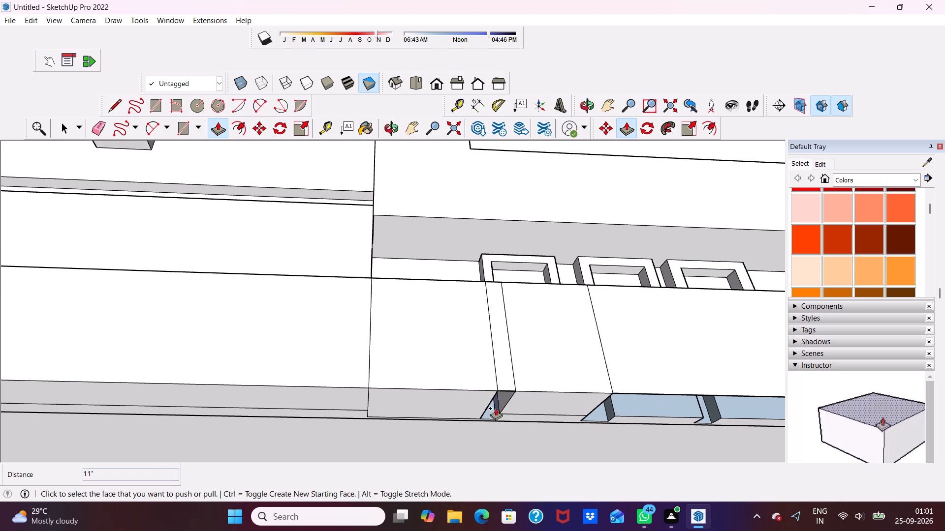
{"action": "scroll", "coordinate": [489, 412], "scroll_direction": "up", "scroll_amount": 5}
{"action": "left_click", "coordinate": [491, 412]}
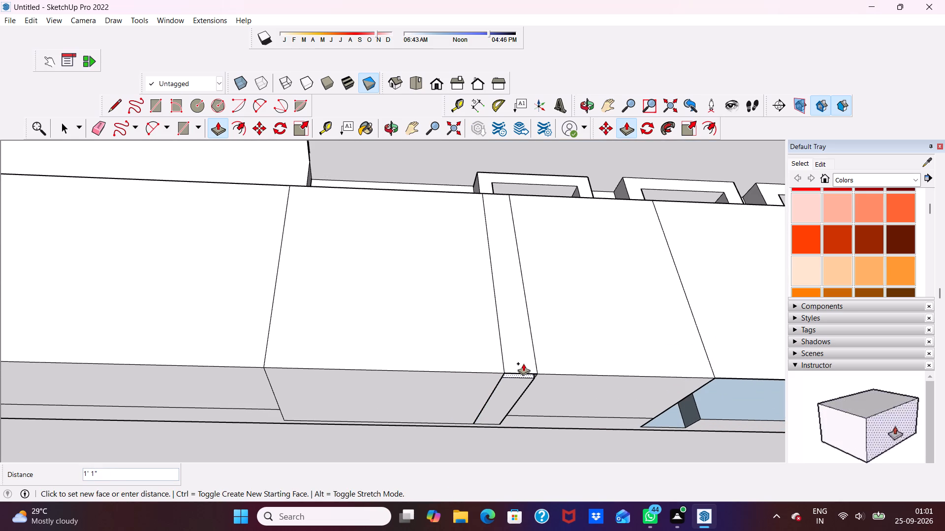
{"action": "left_click", "coordinate": [488, 357]}
{"action": "scroll", "coordinate": [488, 358], "scroll_direction": "down", "scroll_amount": 4}
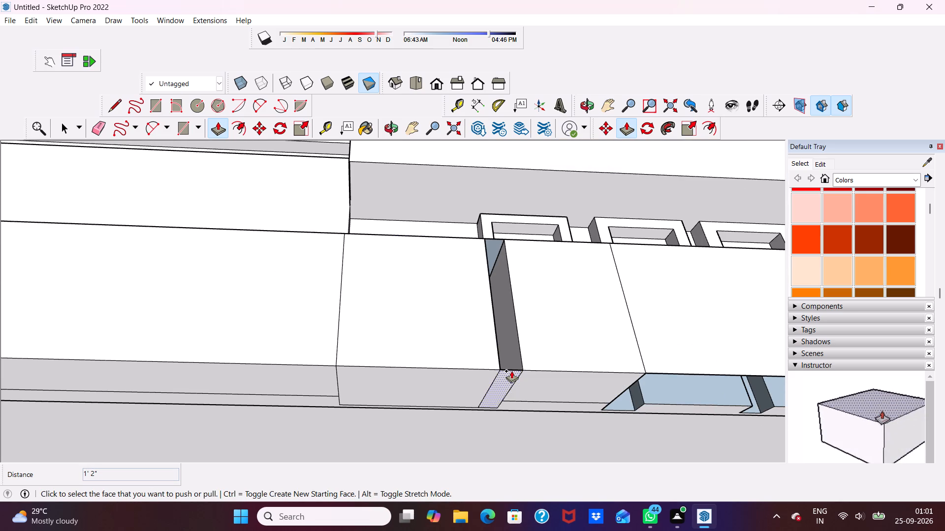
{"action": "middle_click_drag", "start_coordinate": [509, 357], "coordinate": [438, 447]}
{"action": "scroll", "coordinate": [459, 399], "scroll_direction": "up", "scroll_amount": 6}
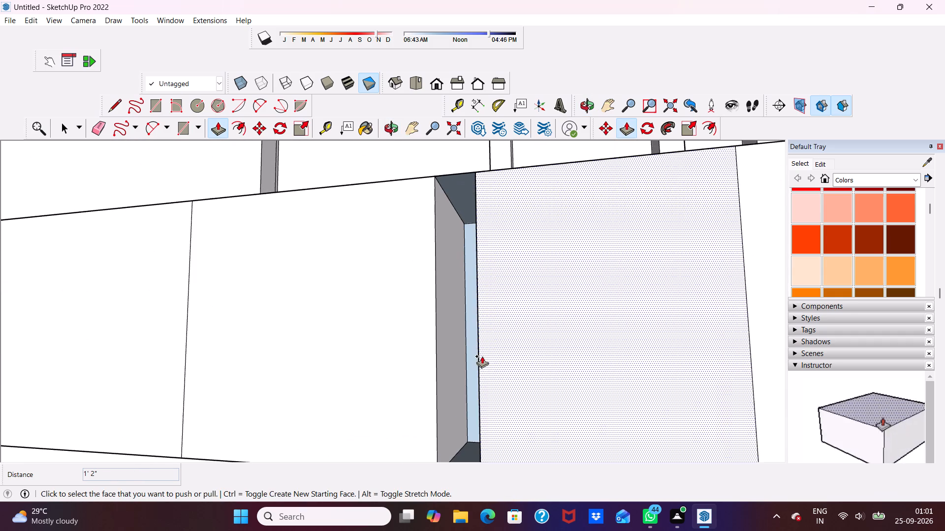
{"action": "left_click", "coordinate": [474, 357]}
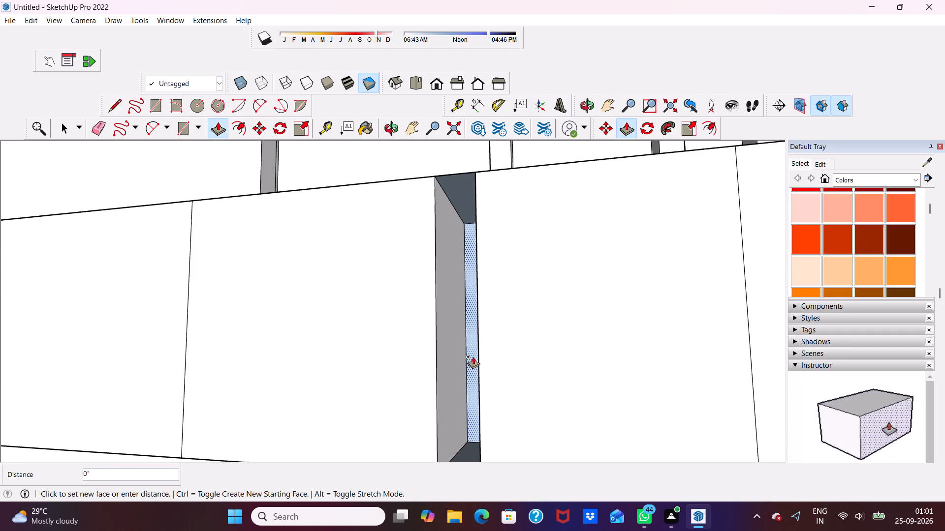
{"action": "left_click", "coordinate": [494, 389]}
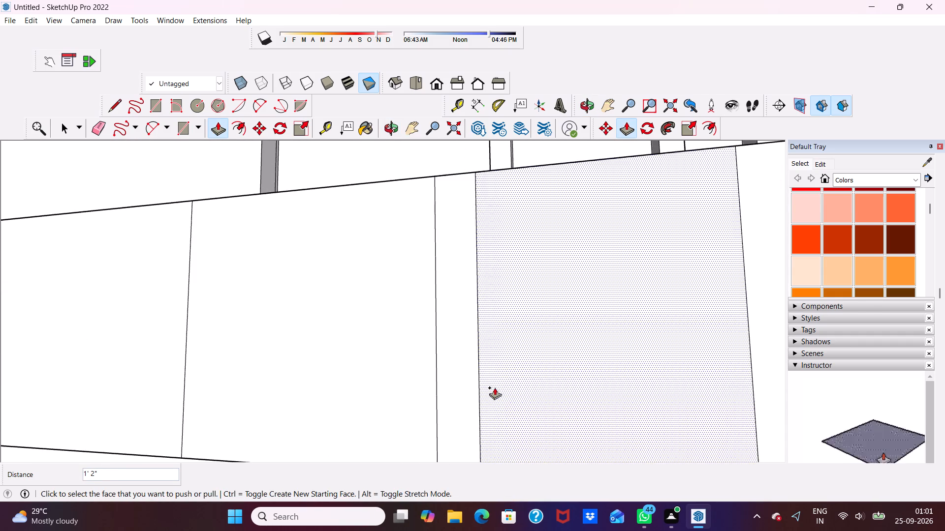
Push/Pull the blue face in the open underside beneath the second small square frame by 11", meeting the bottom band's front.
{"action": "scroll", "coordinate": [472, 375], "scroll_direction": "down", "scroll_amount": 9}
{"action": "middle_click_drag", "start_coordinate": [605, 421], "coordinate": [604, 320]}
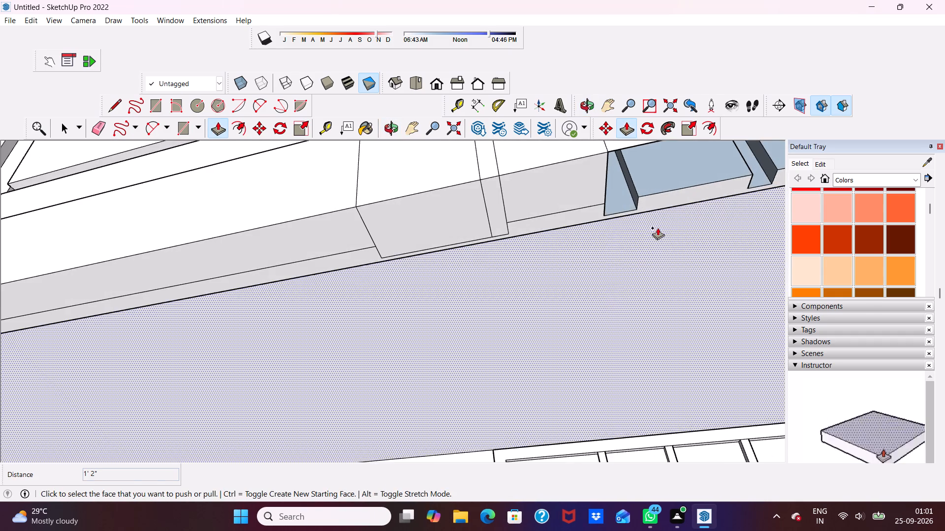
{"action": "scroll", "coordinate": [658, 224], "scroll_direction": "up", "scroll_amount": 2}
{"action": "left_click", "coordinate": [670, 166]}
{"action": "scroll", "coordinate": [640, 166], "scroll_direction": "down", "scroll_amount": 4}
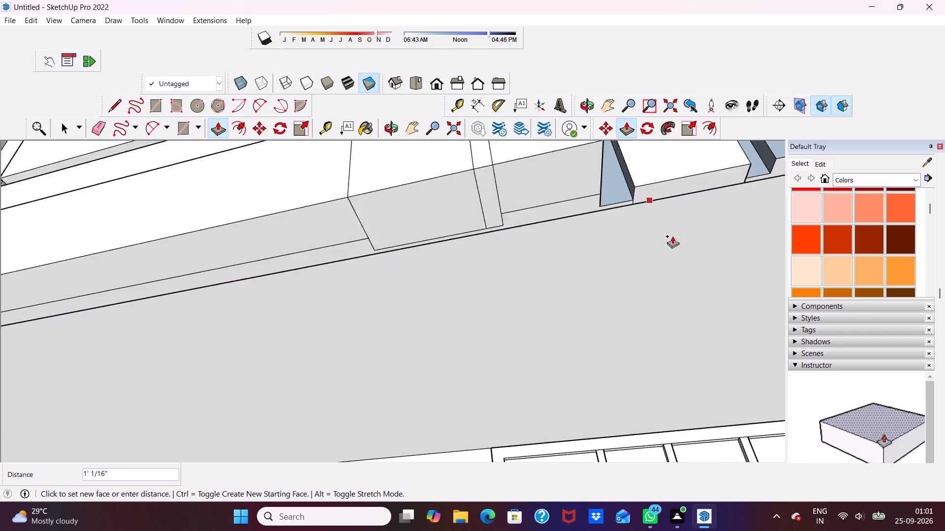
{"action": "scroll", "coordinate": [671, 194], "scroll_direction": "down", "scroll_amount": 7}
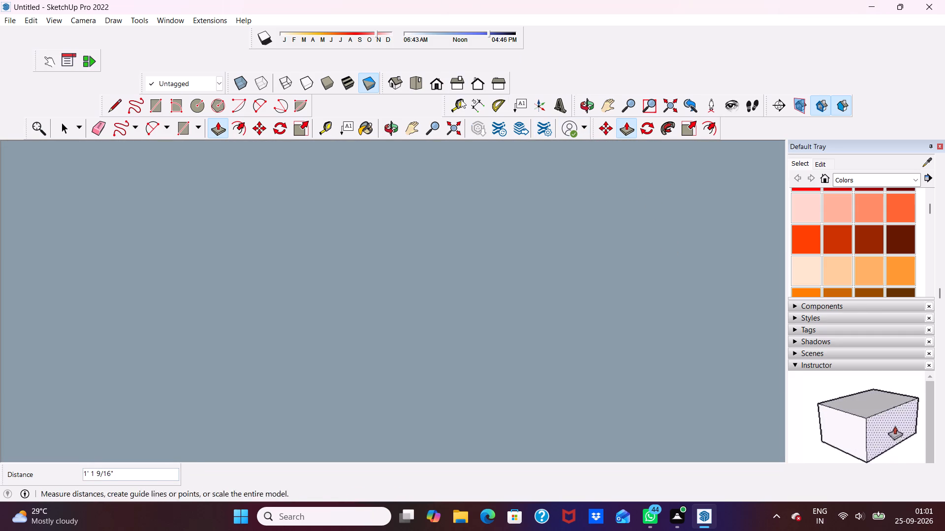
{"action": "left_click", "coordinate": [435, 88]}
{"action": "scroll", "coordinate": [535, 292], "scroll_direction": "down", "scroll_amount": 3}
{"action": "scroll", "coordinate": [613, 260], "scroll_direction": "down", "scroll_amount": 3}
{"action": "scroll", "coordinate": [625, 197], "scroll_direction": "down", "scroll_amount": 2}
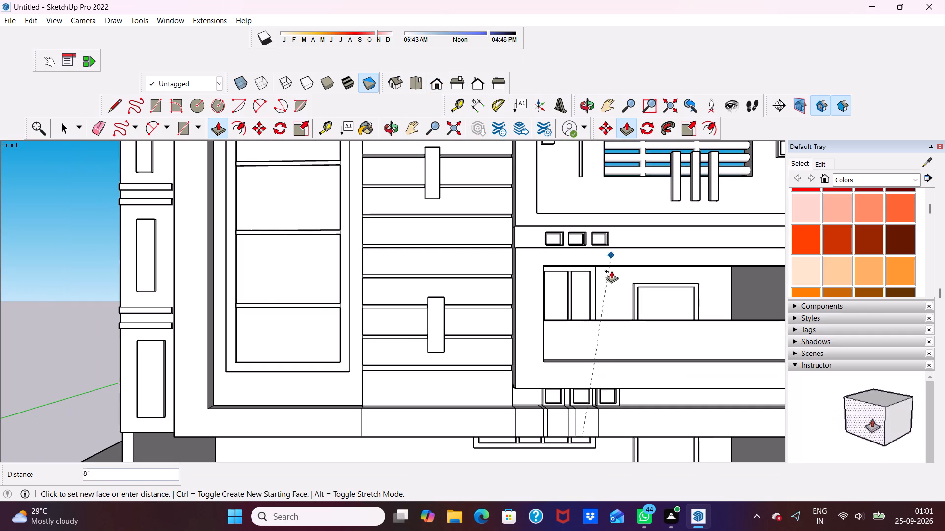
{"action": "left_click", "coordinate": [587, 412]}
Close the narrow gap between the first and second filled sections by pushing its blue sliver 1' 2" and pulling the recess's back face forward 1' 2".
{"action": "middle_click_drag", "start_coordinate": [590, 432], "coordinate": [616, 311]}
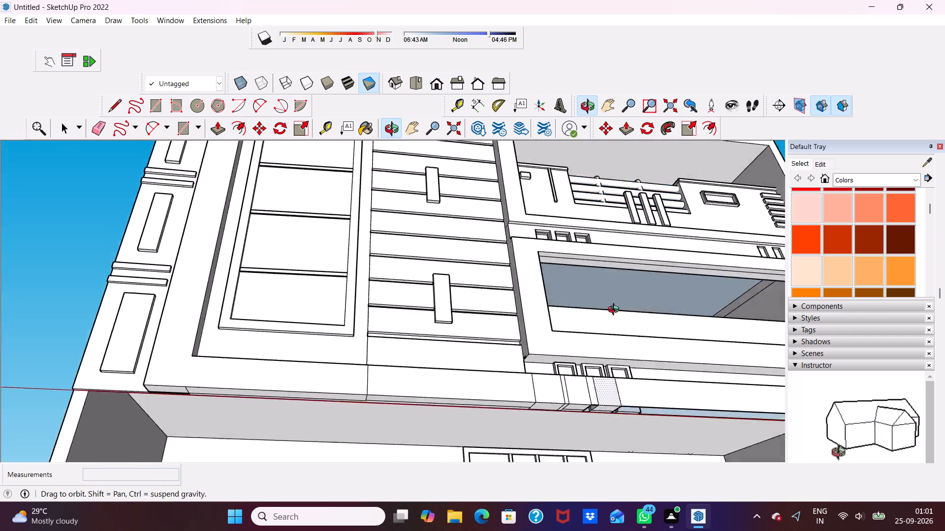
{"action": "middle_click_drag", "start_coordinate": [616, 311], "coordinate": [590, 291]}
{"action": "scroll", "coordinate": [616, 390], "scroll_direction": "up", "scroll_amount": 10}
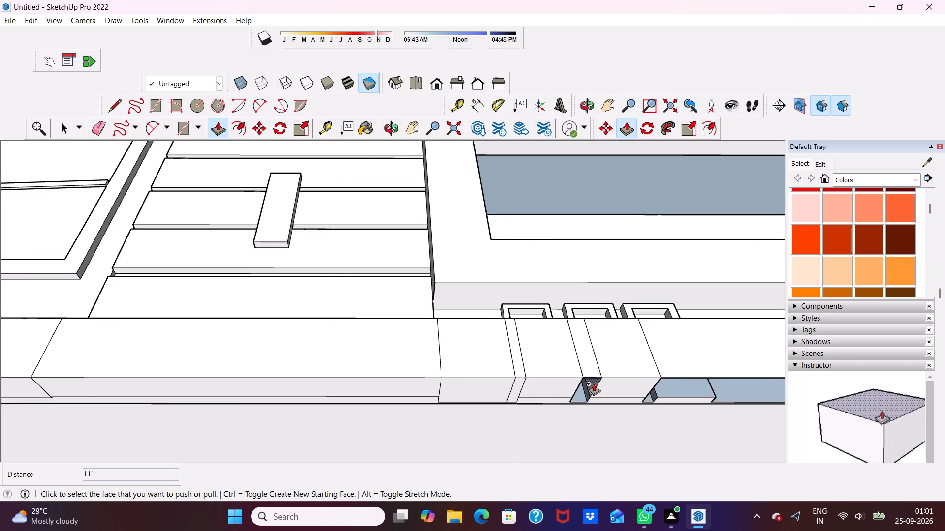
{"action": "scroll", "coordinate": [588, 399], "scroll_direction": "up", "scroll_amount": 6}
{"action": "left_click", "coordinate": [578, 393]}
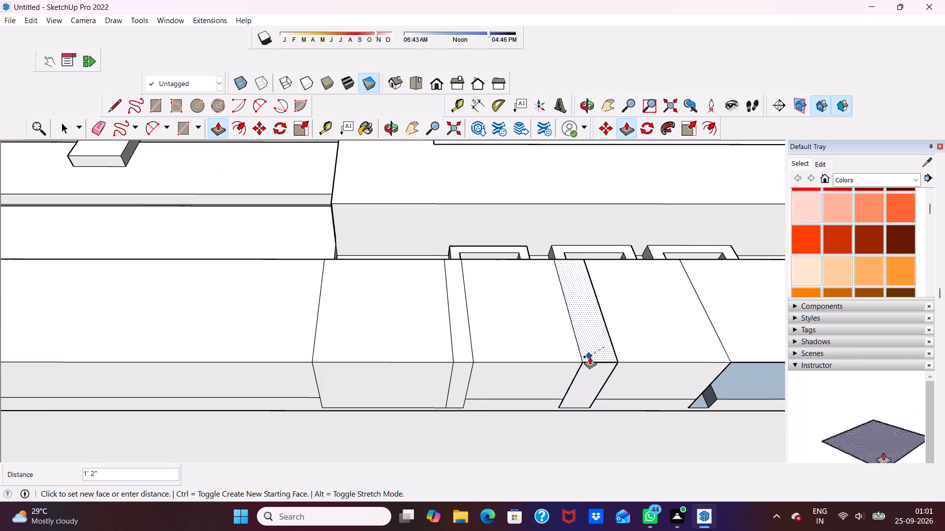
{"action": "left_click", "coordinate": [591, 353]}
{"action": "middle_click_drag", "start_coordinate": [593, 351], "coordinate": [557, 423]}
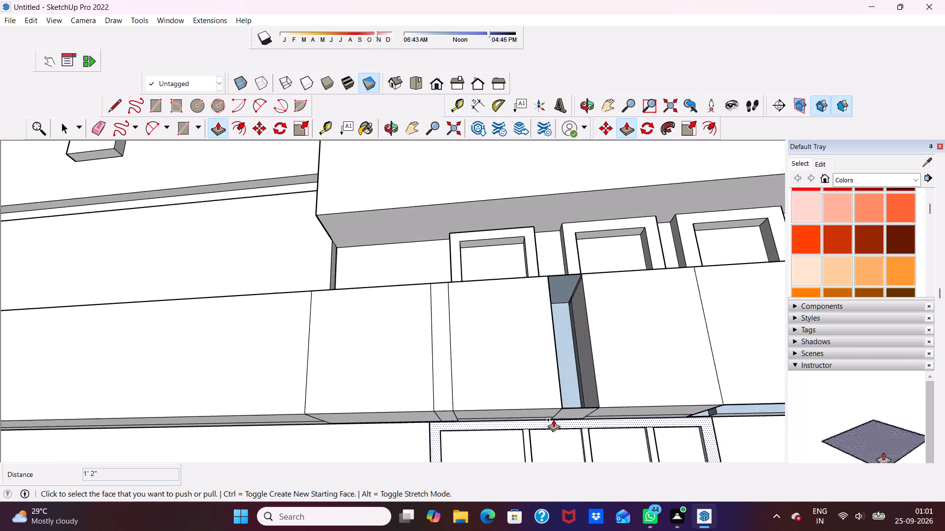
{"action": "scroll", "coordinate": [582, 333], "scroll_direction": "up", "scroll_amount": 2}
{"action": "left_click", "coordinate": [566, 352]}
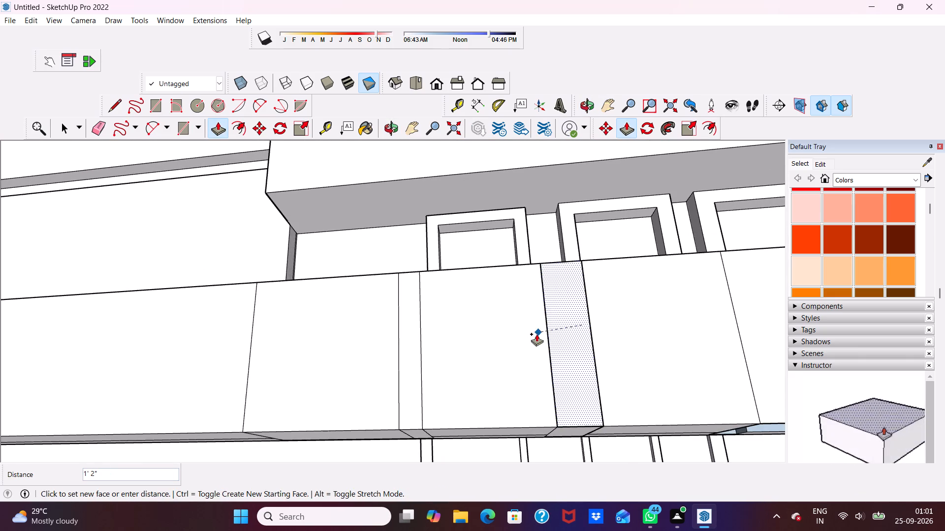
{"action": "left_click", "coordinate": [536, 334]}
Push/Pull the blue face in the open underside beneath the third small square frame by 11".
{"action": "scroll", "coordinate": [539, 323], "scroll_direction": "down", "scroll_amount": 8}
{"action": "scroll", "coordinate": [680, 381], "scroll_direction": "up", "scroll_amount": 3}
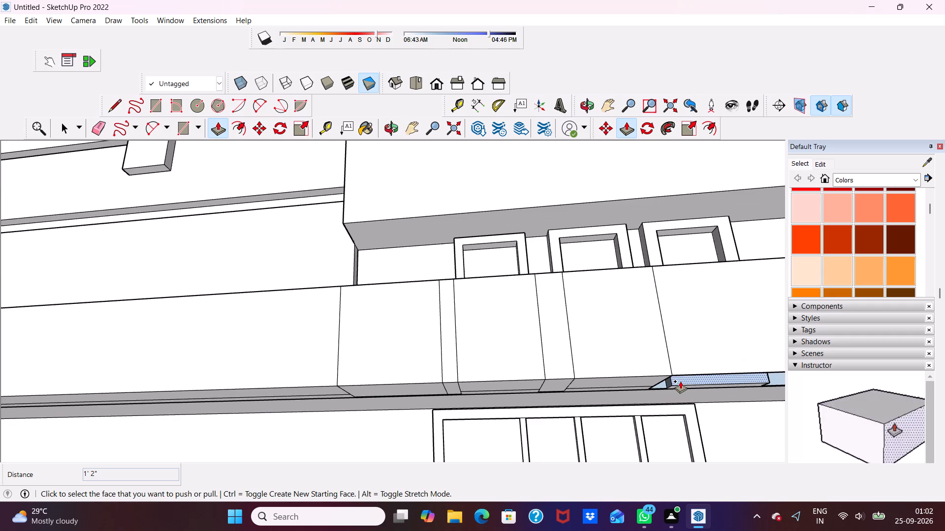
{"action": "left_click", "coordinate": [681, 381]}
{"action": "left_click", "coordinate": [686, 348]}
Close the narrow gap between the second and third filled sections by pushing its blue sliver and pulling the recess's back face forward 1' 2".
{"action": "scroll", "coordinate": [680, 392], "scroll_direction": "up", "scroll_amount": 3}
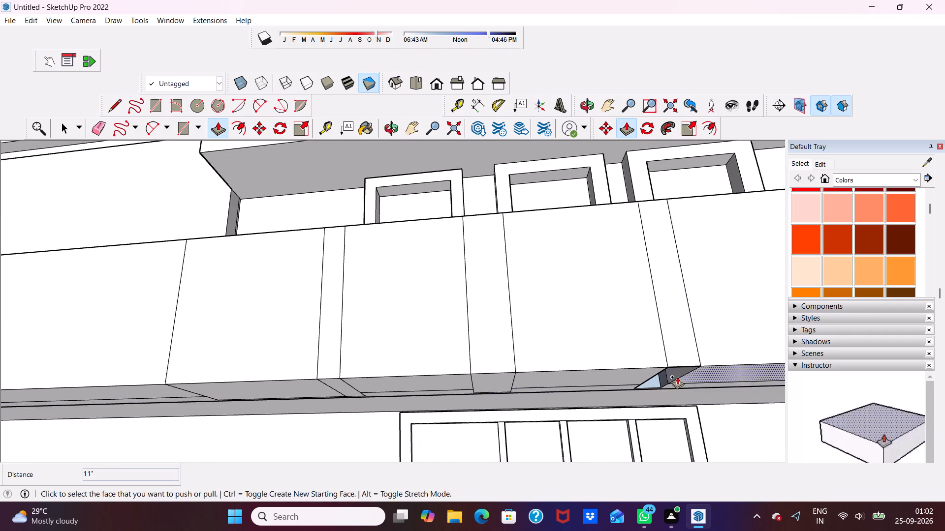
{"action": "scroll", "coordinate": [677, 377], "scroll_direction": "up", "scroll_amount": 10}
{"action": "left_click", "coordinate": [646, 375]}
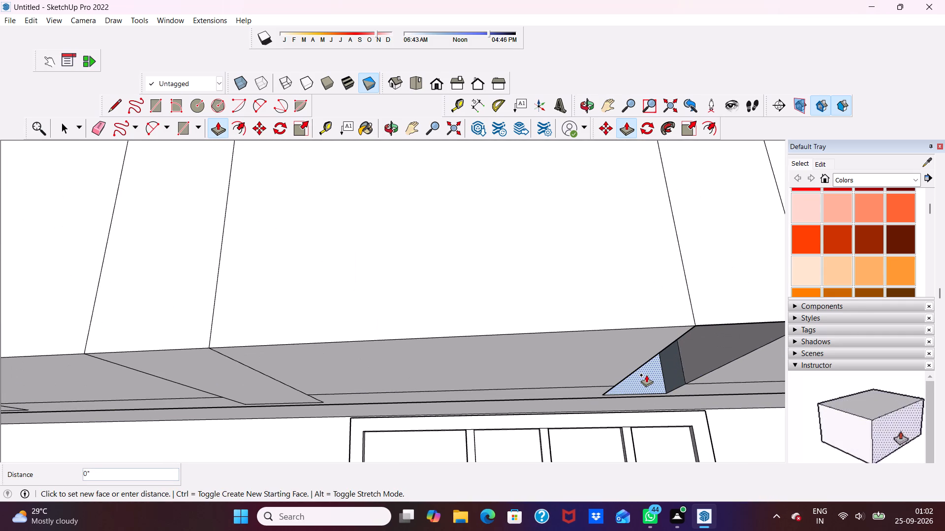
{"action": "left_click", "coordinate": [686, 315]}
{"action": "scroll", "coordinate": [675, 320], "scroll_direction": "down", "scroll_amount": 3}
{"action": "middle_click_drag", "start_coordinate": [684, 339], "coordinate": [671, 393]}
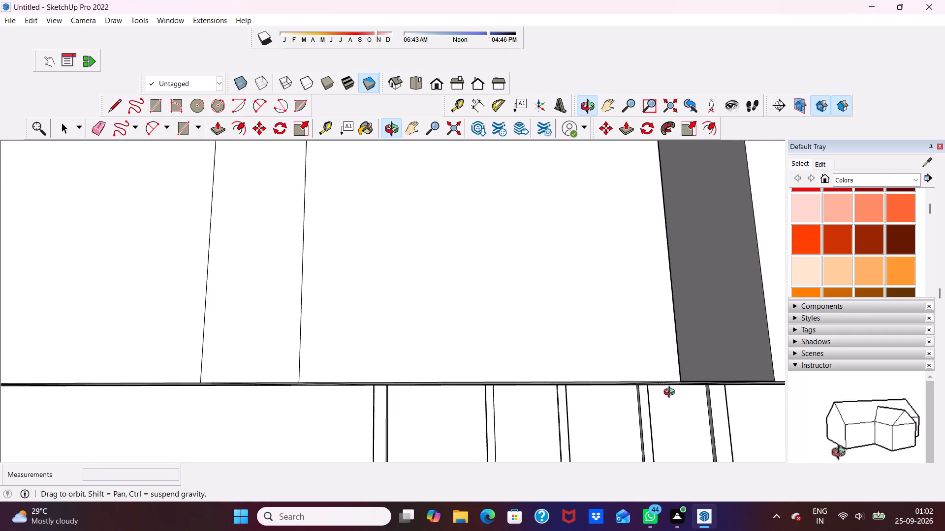
{"action": "middle_click_drag", "start_coordinate": [671, 393], "coordinate": [652, 429]}
{"action": "scroll", "coordinate": [706, 353], "scroll_direction": "up", "scroll_amount": 2}
{"action": "left_click", "coordinate": [647, 332]}
{"action": "scroll", "coordinate": [650, 340], "scroll_direction": "down", "scroll_amount": 1}
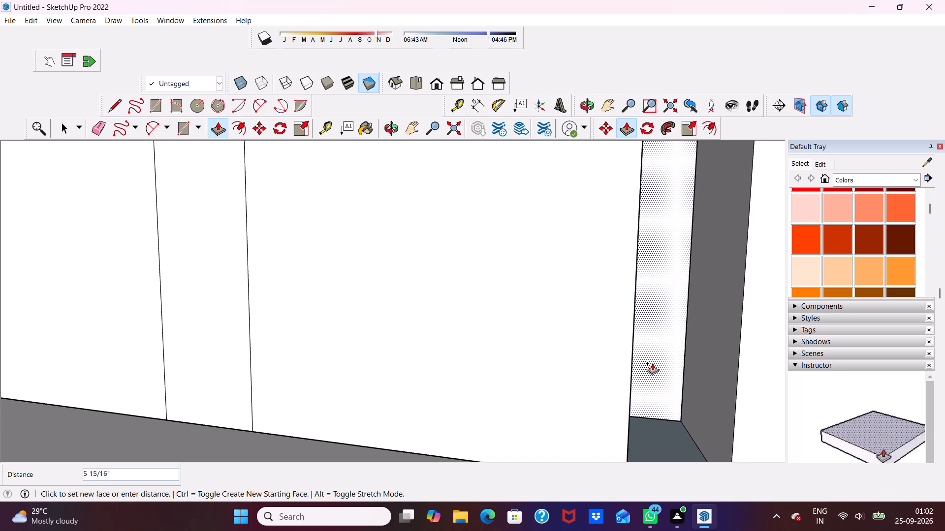
{"action": "left_click", "coordinate": [615, 387]}
{"action": "scroll", "coordinate": [591, 307], "scroll_direction": "down", "scroll_amount": 12}
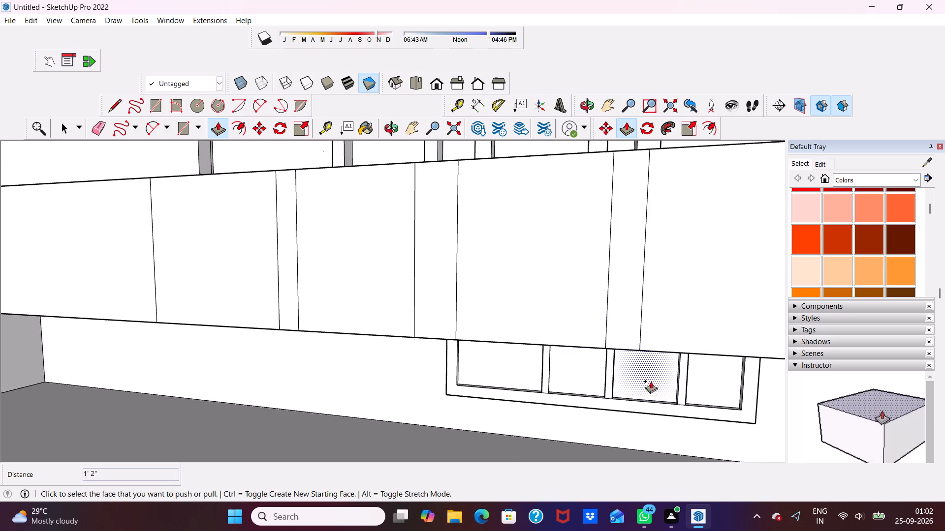
Close the long open underside beyond the third filled section by pushing its blue face 1' 2" and pulling the recessed back face forward 1' 2".
{"action": "middle_click_drag", "start_coordinate": [652, 380], "coordinate": [676, 343]}
{"action": "scroll", "coordinate": [659, 320], "scroll_direction": "down", "scroll_amount": 6}
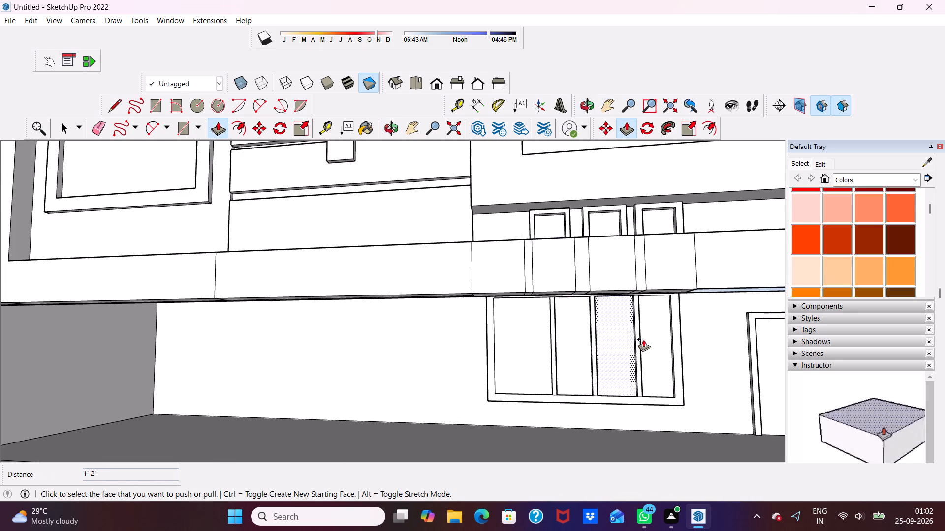
{"action": "scroll", "coordinate": [643, 339], "scroll_direction": "down", "scroll_amount": 1}
{"action": "middle_click_drag", "start_coordinate": [677, 340], "coordinate": [648, 286]}
{"action": "scroll", "coordinate": [683, 239], "scroll_direction": "up", "scroll_amount": 3}
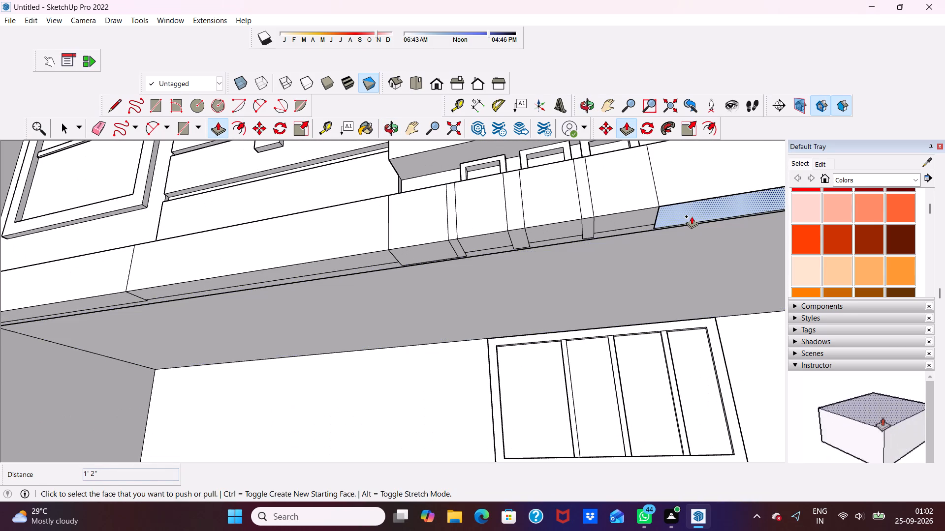
{"action": "left_click", "coordinate": [693, 213]}
{"action": "left_click", "coordinate": [687, 187]}
{"action": "scroll", "coordinate": [681, 192], "scroll_direction": "down", "scroll_amount": 1}
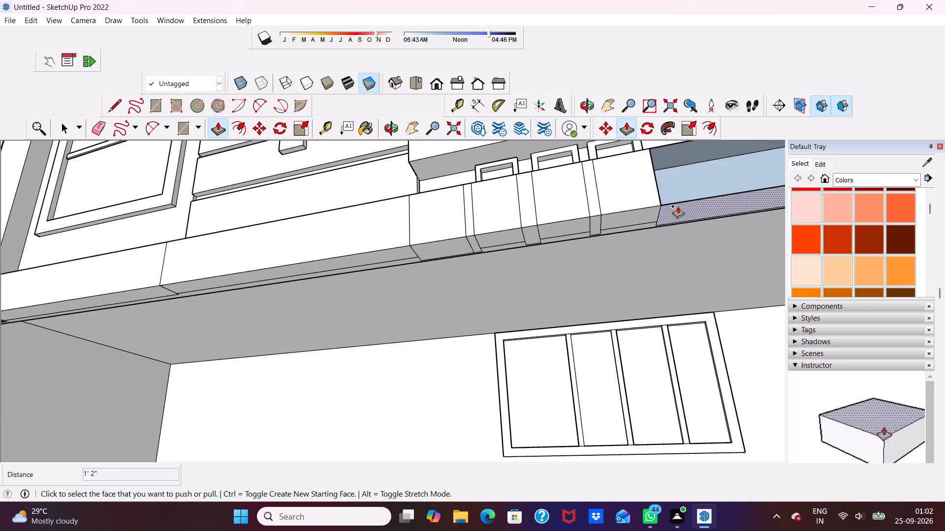
{"action": "middle_click_drag", "start_coordinate": [682, 199], "coordinate": [667, 286]}
{"action": "left_click", "coordinate": [696, 266]}
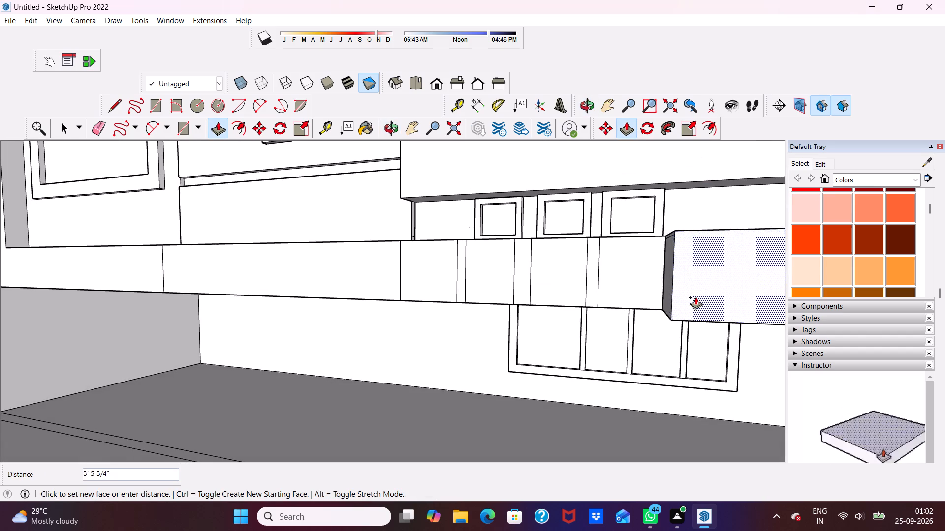
{"action": "left_click", "coordinate": [650, 280]}
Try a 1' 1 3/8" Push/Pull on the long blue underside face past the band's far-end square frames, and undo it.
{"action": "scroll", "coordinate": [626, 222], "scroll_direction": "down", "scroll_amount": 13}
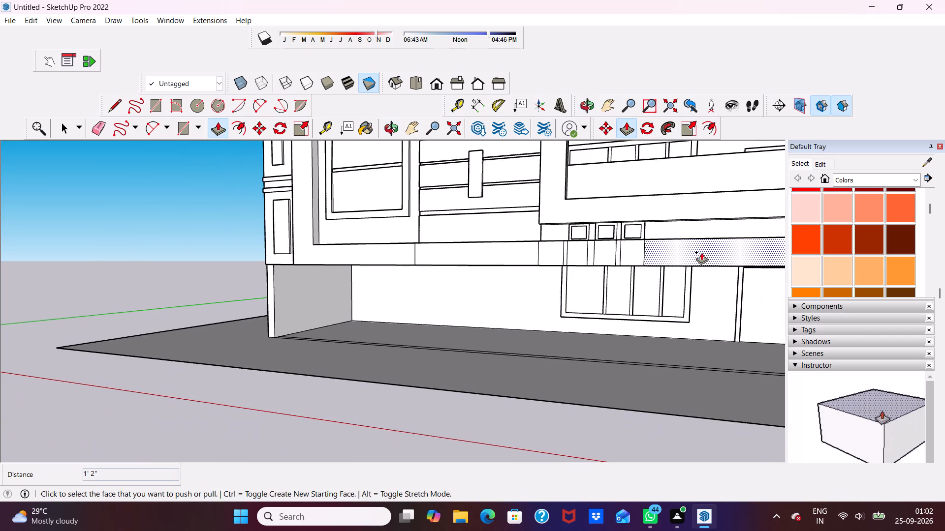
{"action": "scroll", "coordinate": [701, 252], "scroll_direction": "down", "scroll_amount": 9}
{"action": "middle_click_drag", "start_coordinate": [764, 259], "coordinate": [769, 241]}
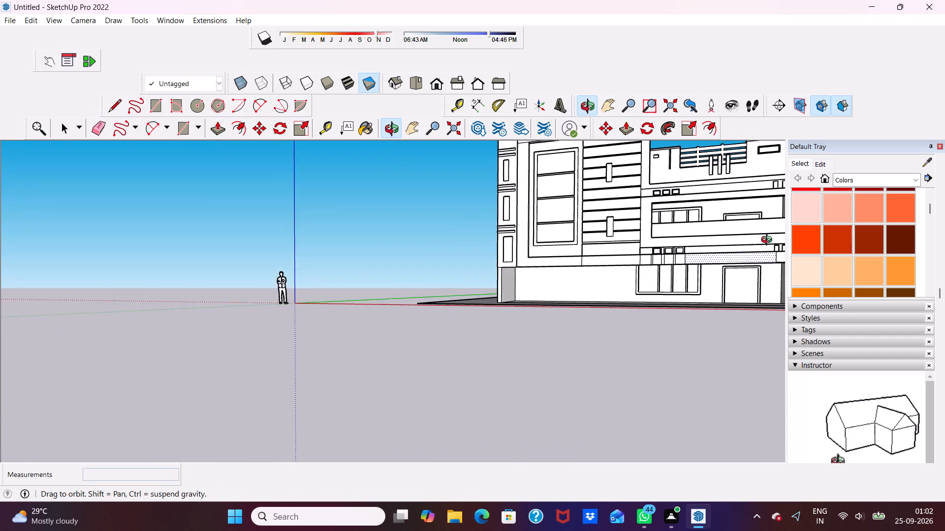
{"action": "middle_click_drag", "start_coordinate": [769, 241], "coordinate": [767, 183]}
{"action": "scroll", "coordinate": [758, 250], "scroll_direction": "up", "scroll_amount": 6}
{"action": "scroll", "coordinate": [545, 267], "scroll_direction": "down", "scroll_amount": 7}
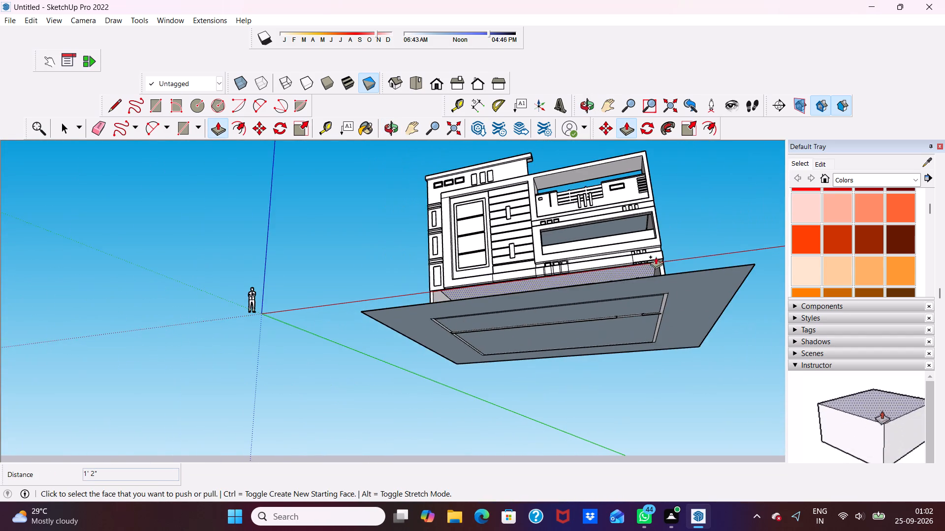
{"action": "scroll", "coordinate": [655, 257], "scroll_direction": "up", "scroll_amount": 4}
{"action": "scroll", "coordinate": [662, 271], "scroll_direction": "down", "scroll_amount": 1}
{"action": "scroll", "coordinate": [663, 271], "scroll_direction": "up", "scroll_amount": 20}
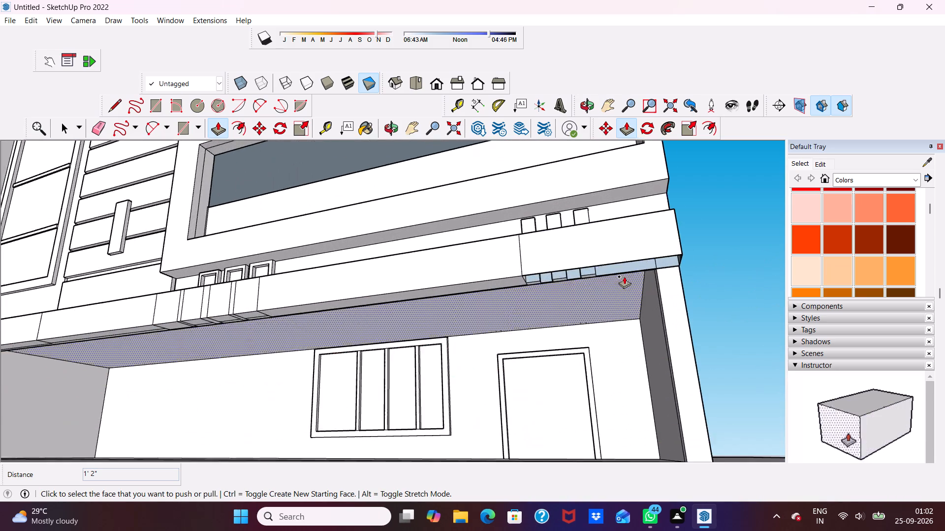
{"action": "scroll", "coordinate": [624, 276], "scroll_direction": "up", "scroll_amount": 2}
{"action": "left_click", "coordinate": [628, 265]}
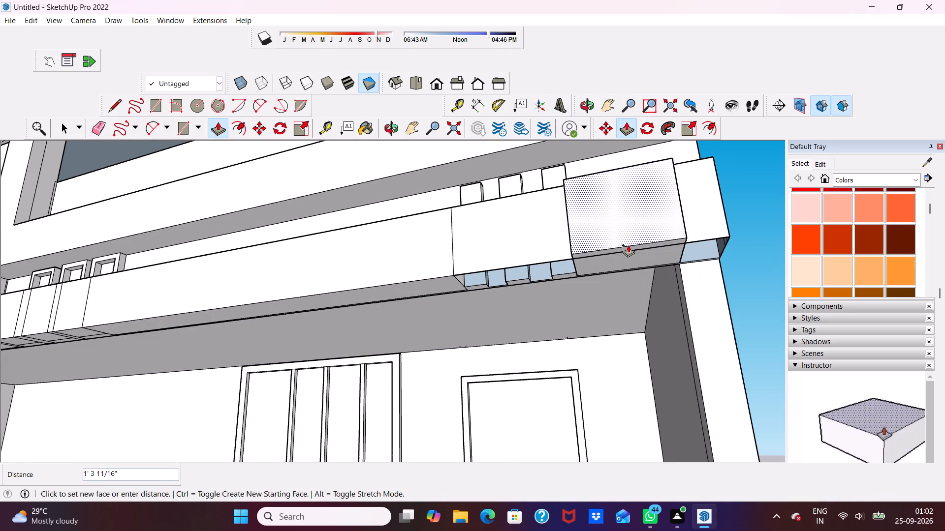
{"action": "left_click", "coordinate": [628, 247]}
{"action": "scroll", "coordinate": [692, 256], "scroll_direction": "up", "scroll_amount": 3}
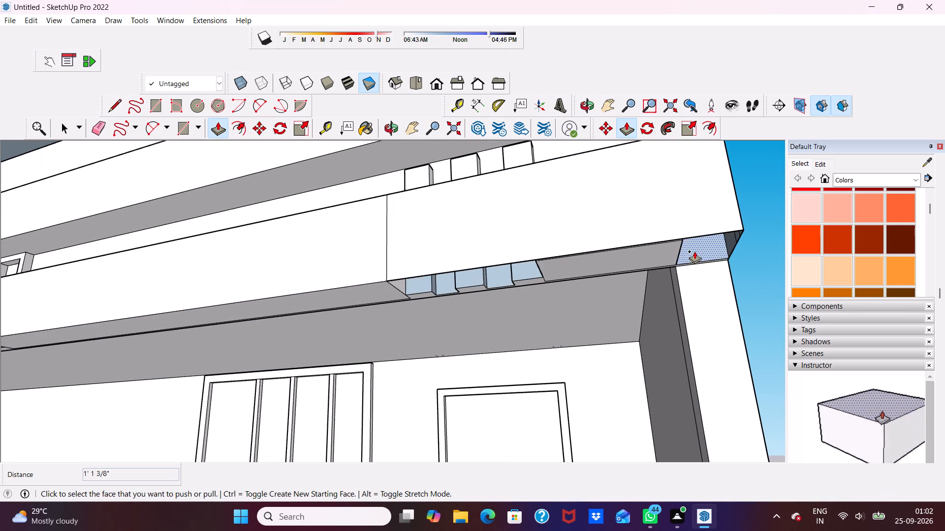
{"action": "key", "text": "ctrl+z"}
Push/Pull the long blue underside face past the far-end square frames by 1' 2", meeting the band's front.
{"action": "scroll", "coordinate": [644, 250], "scroll_direction": "up", "scroll_amount": 1}
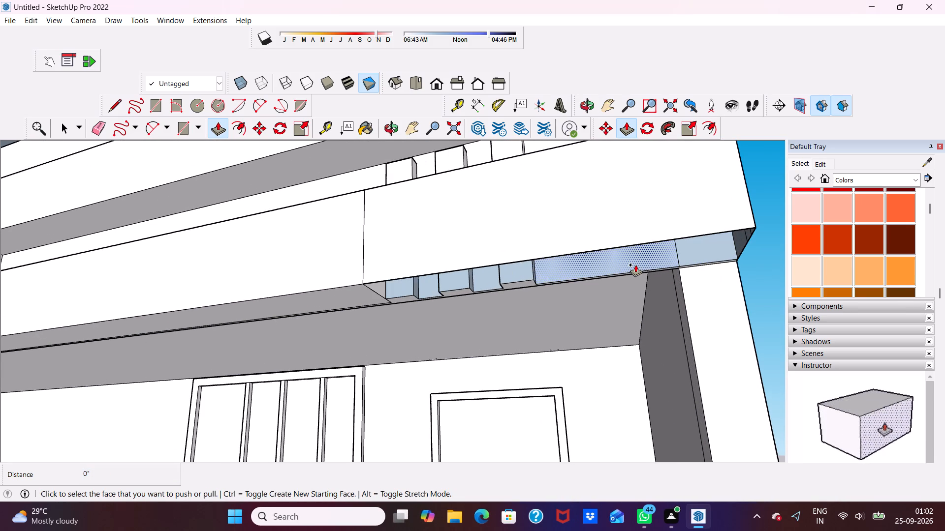
{"action": "left_click", "coordinate": [635, 265]}
{"action": "left_click", "coordinate": [565, 249]}
{"action": "scroll", "coordinate": [671, 232], "scroll_direction": "up", "scroll_amount": 2}
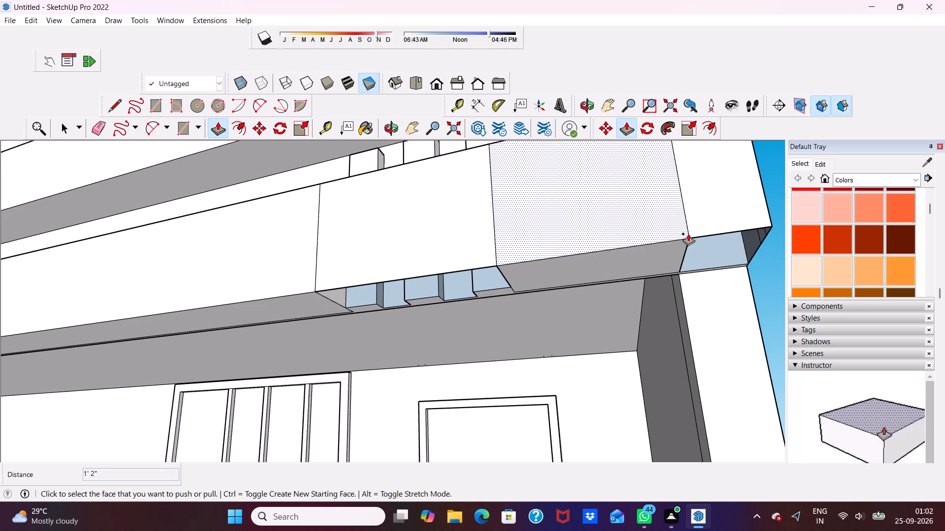
Close the opening at the band's end corner by pushing its blue underside face 1' 2" and pulling the recess's back face forward 1' 2".
{"action": "left_click", "coordinate": [708, 257]}
{"action": "left_click", "coordinate": [686, 235]}
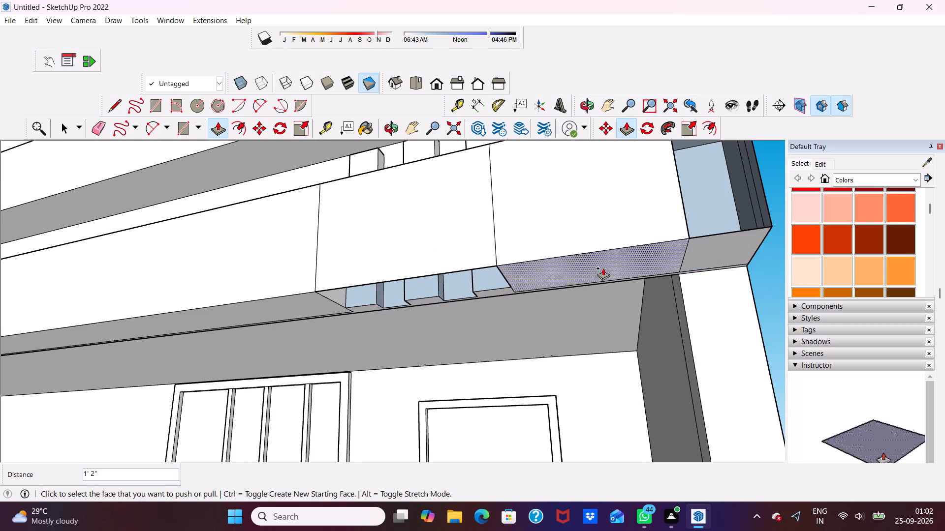
{"action": "left_click", "coordinate": [728, 201]}
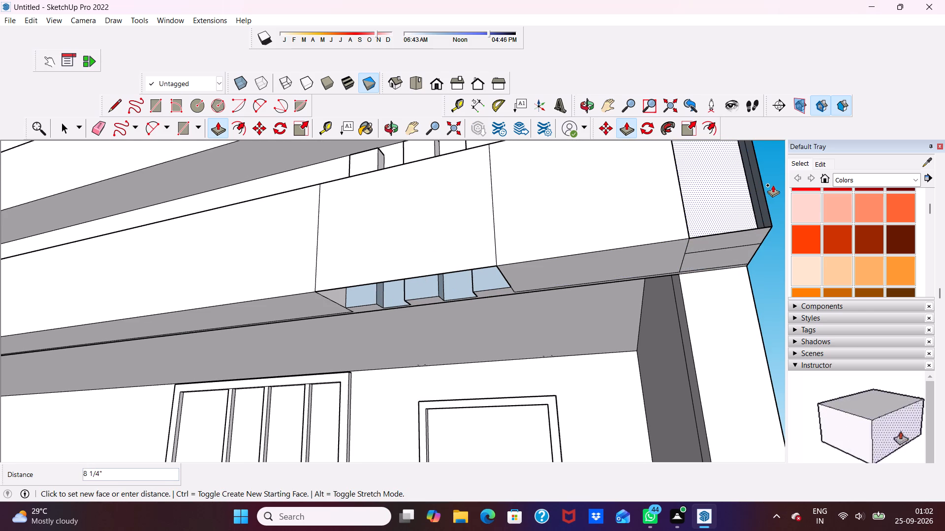
{"action": "left_click", "coordinate": [647, 207]}
{"action": "scroll", "coordinate": [718, 193], "scroll_direction": "down", "scroll_amount": 1}
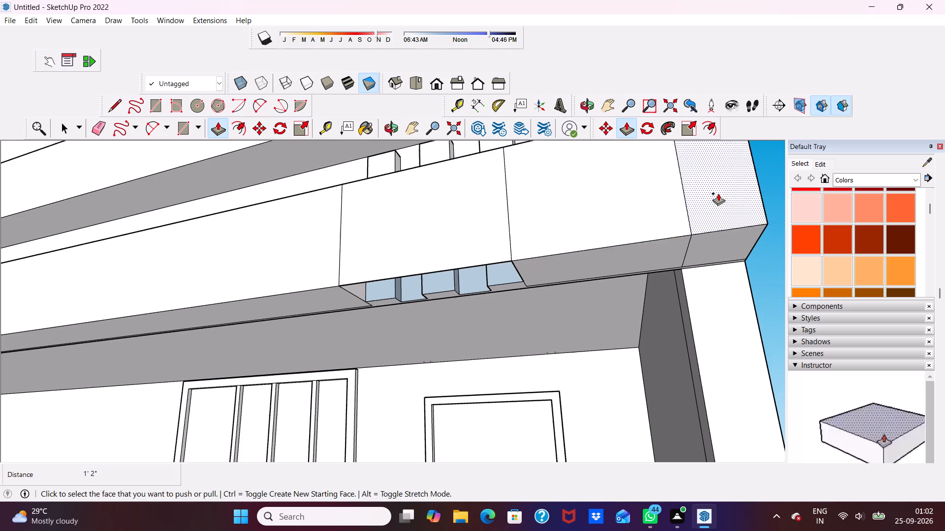
Push/Pull the blue underside face beneath the far-end group's last square frame, beside the filled long section, by 11".
{"action": "scroll", "coordinate": [718, 193], "scroll_direction": "down", "scroll_amount": 1}
{"action": "middle_click_drag", "start_coordinate": [719, 193], "coordinate": [692, 73]}
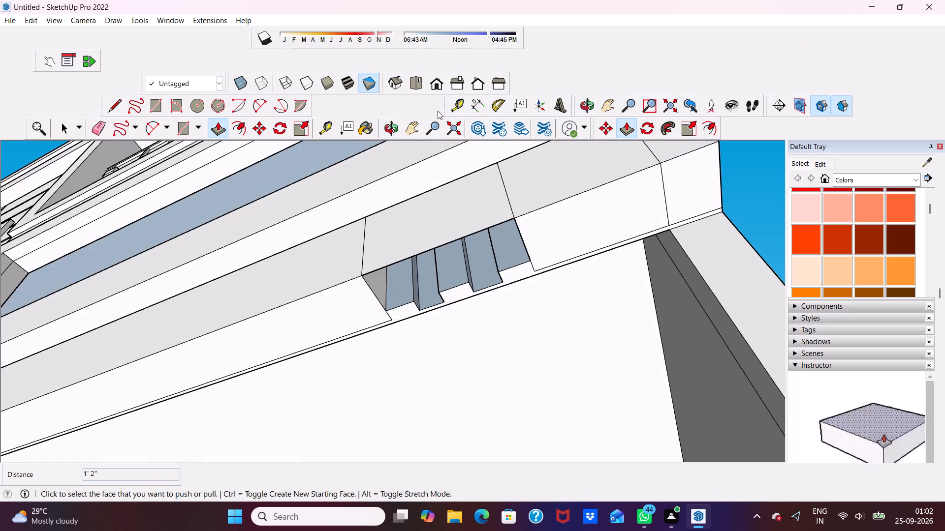
{"action": "scroll", "coordinate": [498, 219], "scroll_direction": "up", "scroll_amount": 2}
{"action": "left_click", "coordinate": [504, 265]}
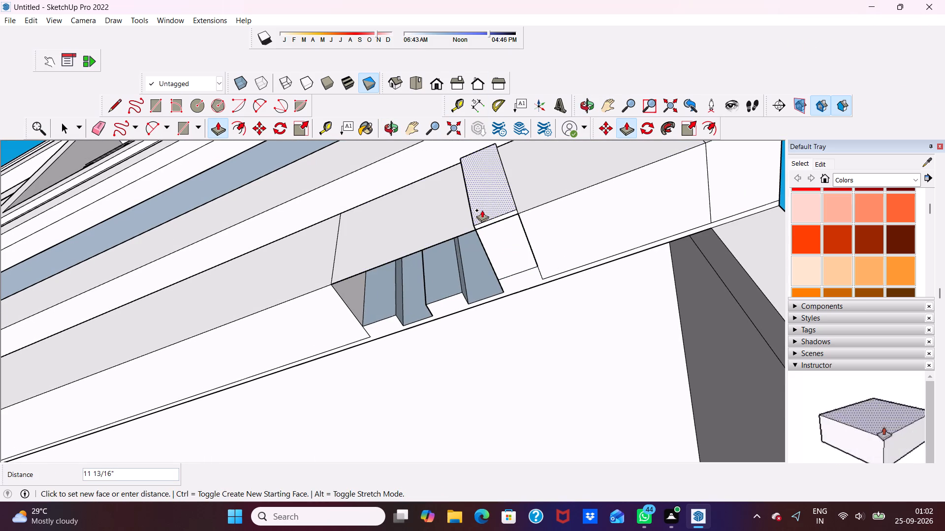
{"action": "left_click", "coordinate": [450, 224]}
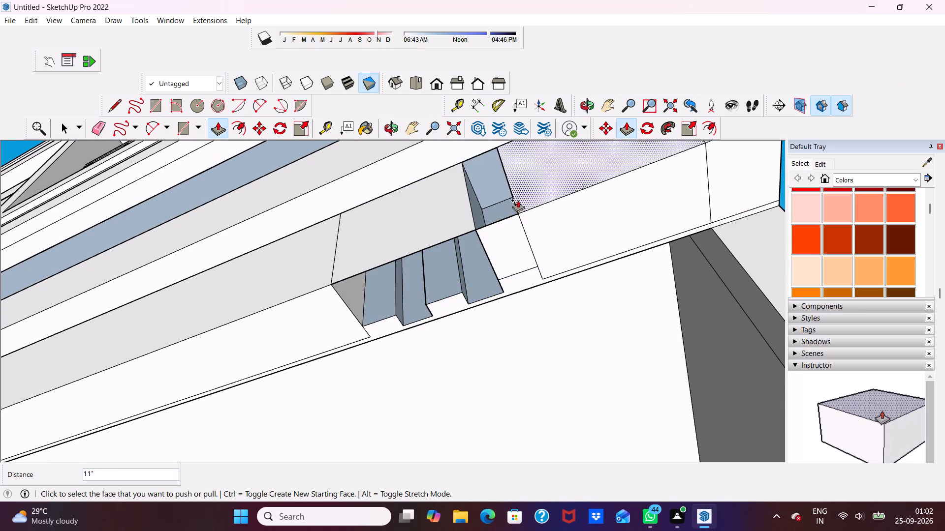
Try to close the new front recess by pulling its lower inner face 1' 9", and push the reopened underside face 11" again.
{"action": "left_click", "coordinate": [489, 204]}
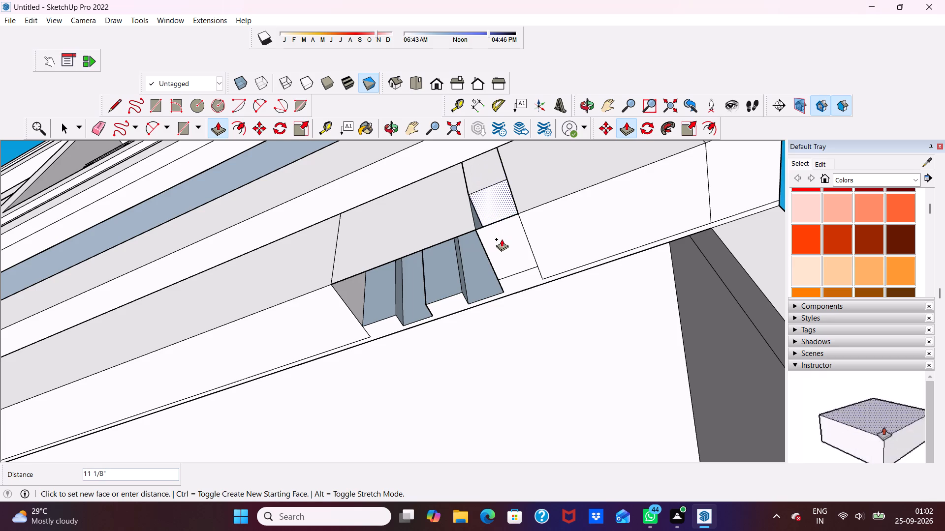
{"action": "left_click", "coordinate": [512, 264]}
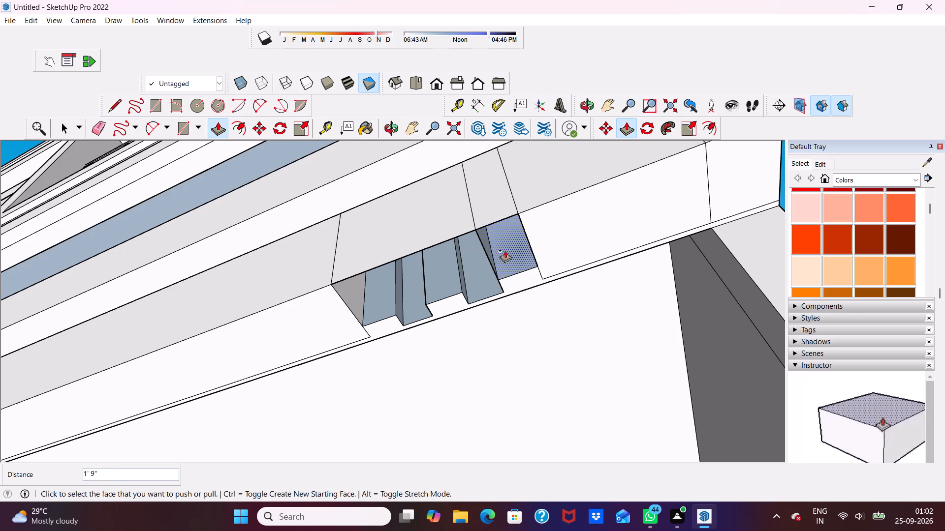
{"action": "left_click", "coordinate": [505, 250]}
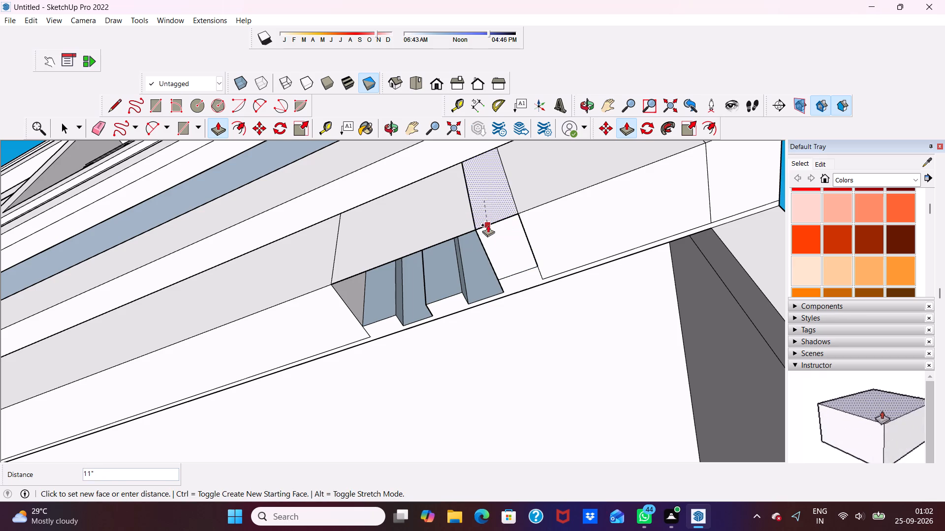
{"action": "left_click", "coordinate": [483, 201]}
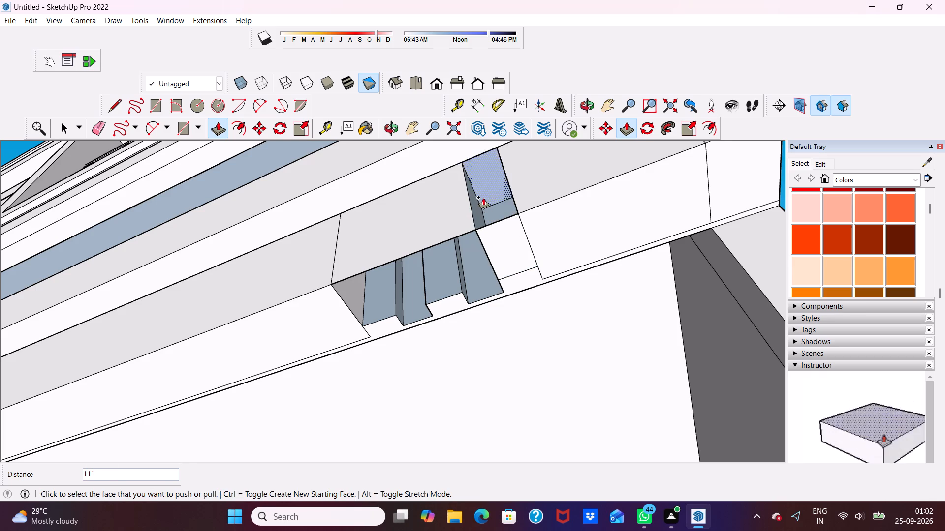
Pull the back face of the recess below the far-end group's last square frame forward 11", meeting the band's front.
{"action": "scroll", "coordinate": [483, 198], "scroll_direction": "up", "scroll_amount": 6}
{"action": "left_click", "coordinate": [509, 231]}
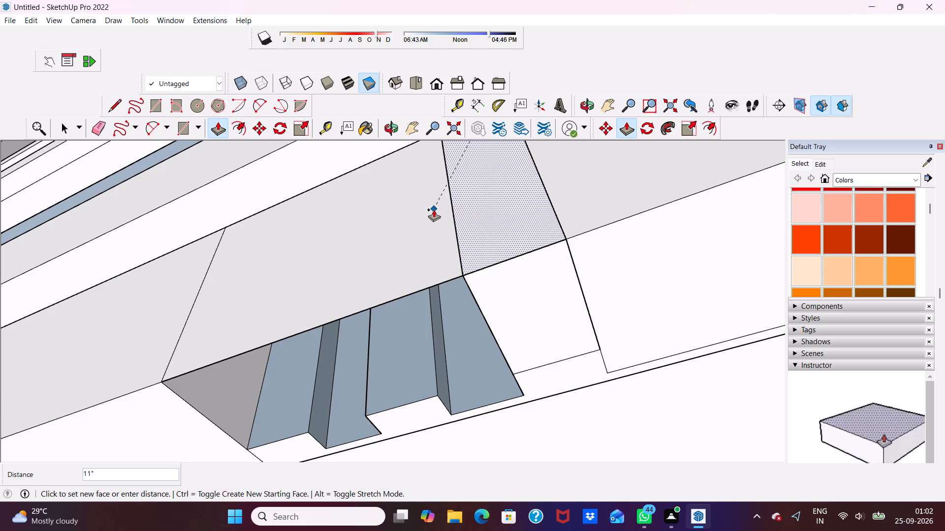
{"action": "left_click", "coordinate": [436, 209]}
Push/Pull the blue underside sliver in the adjacent narrow gap of the far-end group by 1' 2".
{"action": "scroll", "coordinate": [436, 207], "scroll_direction": "down", "scroll_amount": 4}
{"action": "scroll", "coordinate": [457, 324], "scroll_direction": "up", "scroll_amount": 1}
{"action": "left_click", "coordinate": [457, 325]}
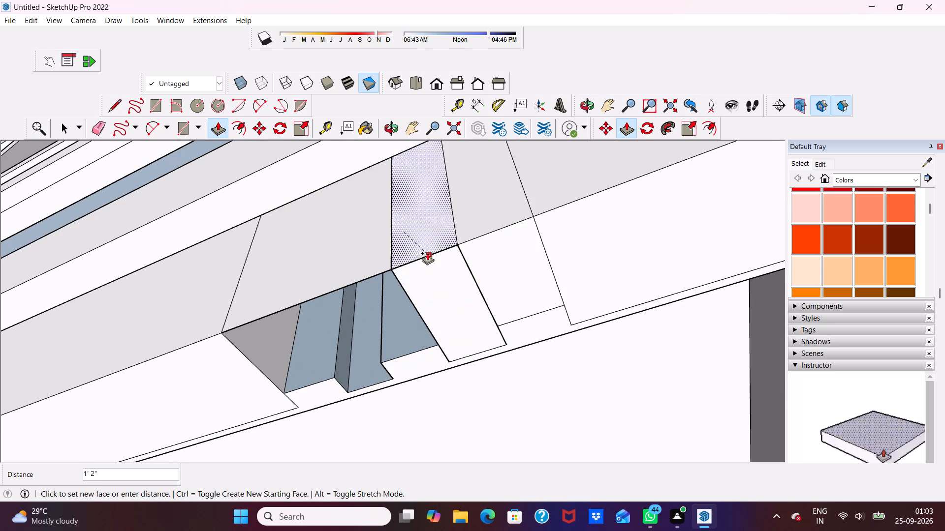
{"action": "left_click", "coordinate": [423, 245]}
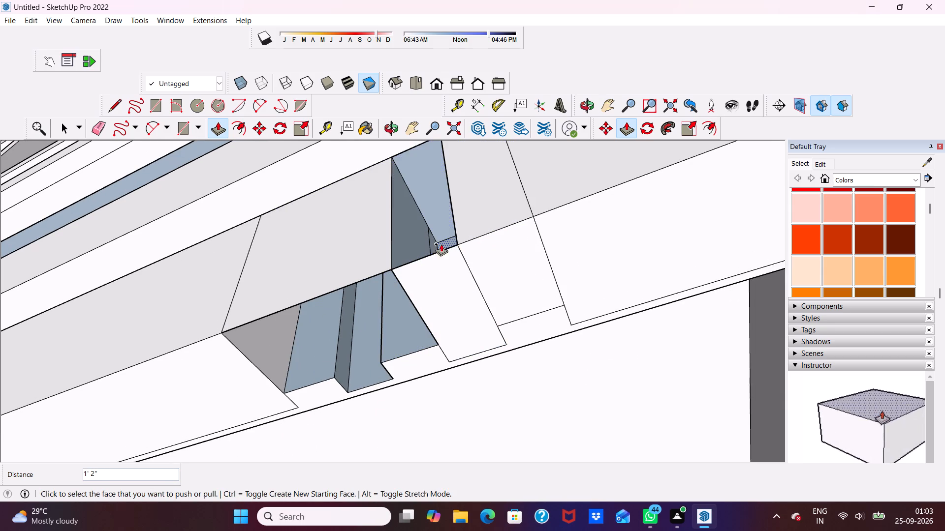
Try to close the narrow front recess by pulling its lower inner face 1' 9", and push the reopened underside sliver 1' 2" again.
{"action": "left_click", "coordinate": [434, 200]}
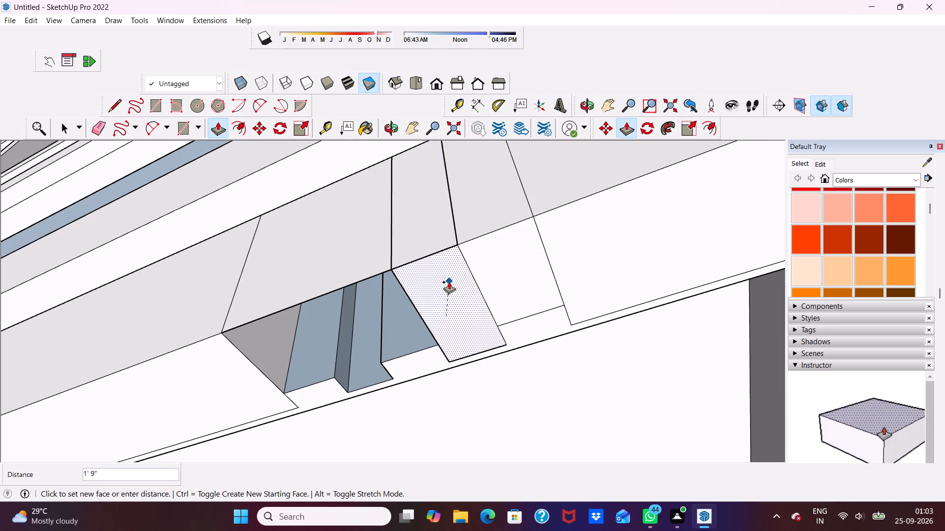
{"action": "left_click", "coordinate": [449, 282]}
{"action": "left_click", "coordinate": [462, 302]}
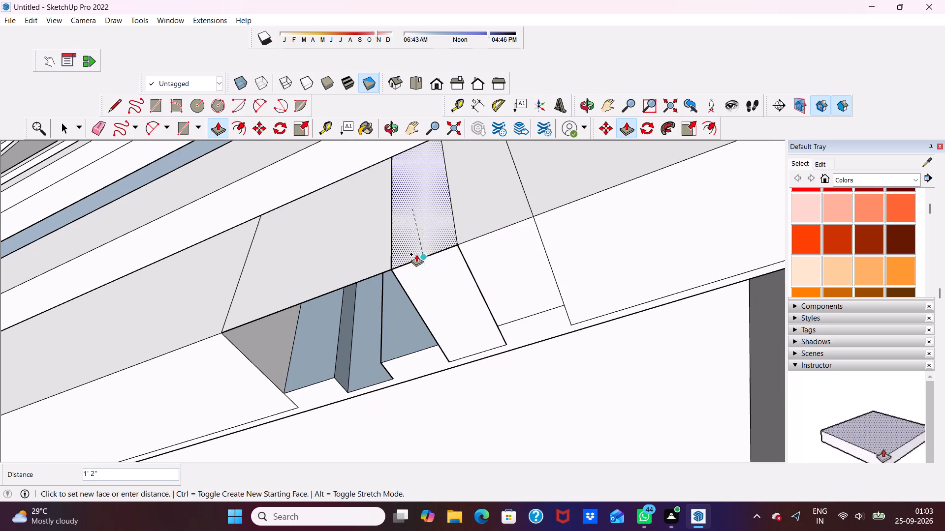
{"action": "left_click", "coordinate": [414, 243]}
Close the narrow front recess by pulling its dark inner side face 6 1/4" across to the opposite side.
{"action": "middle_click_drag", "start_coordinate": [435, 237], "coordinate": [527, 313]}
{"action": "scroll", "coordinate": [549, 269], "scroll_direction": "up", "scroll_amount": 2}
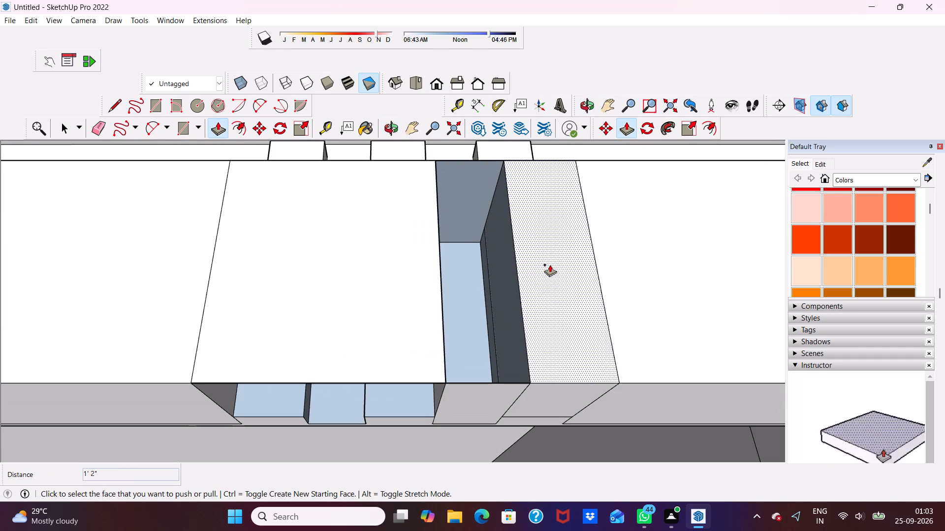
{"action": "left_click", "coordinate": [500, 293]}
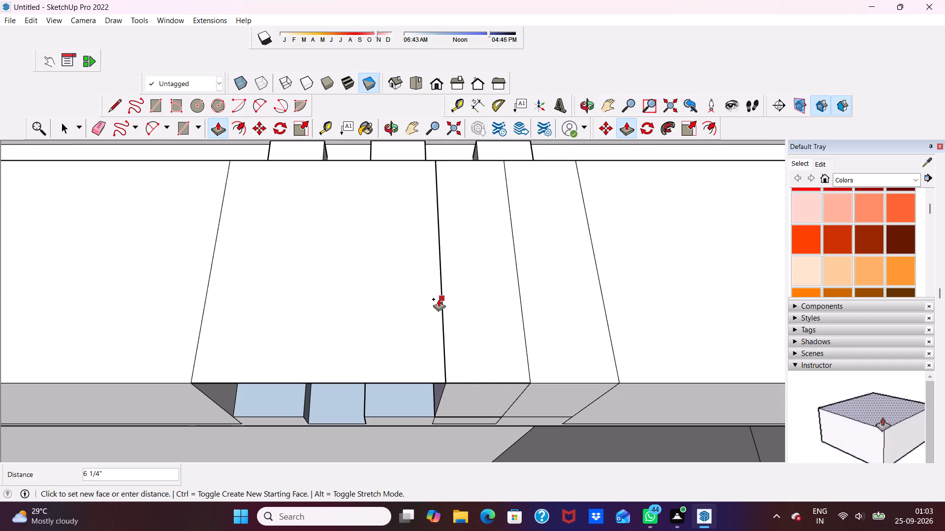
{"action": "left_click", "coordinate": [439, 299]}
{"action": "scroll", "coordinate": [410, 270], "scroll_direction": "down", "scroll_amount": 4}
{"action": "middle_click_drag", "start_coordinate": [452, 254], "coordinate": [566, 196]}
{"action": "middle_click", "coordinate": [568, 196]}
{"action": "scroll", "coordinate": [455, 339], "scroll_direction": "up", "scroll_amount": 3}
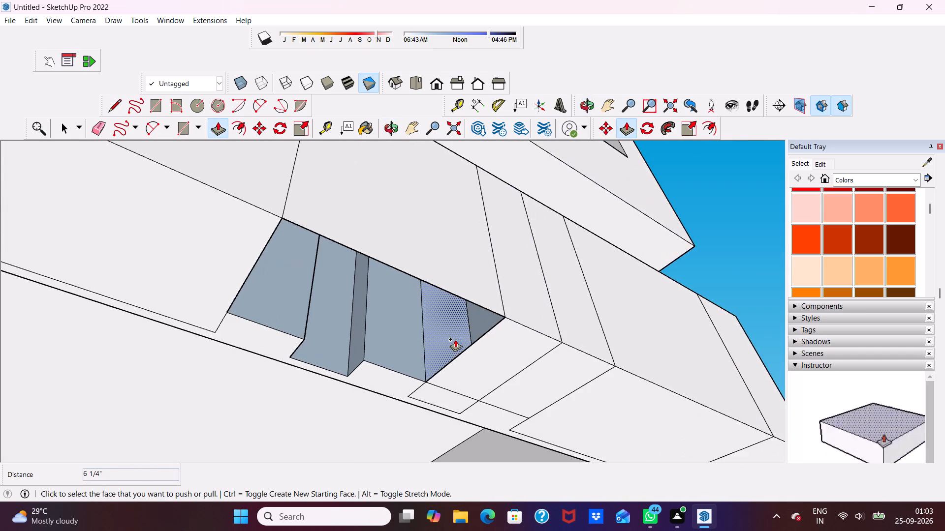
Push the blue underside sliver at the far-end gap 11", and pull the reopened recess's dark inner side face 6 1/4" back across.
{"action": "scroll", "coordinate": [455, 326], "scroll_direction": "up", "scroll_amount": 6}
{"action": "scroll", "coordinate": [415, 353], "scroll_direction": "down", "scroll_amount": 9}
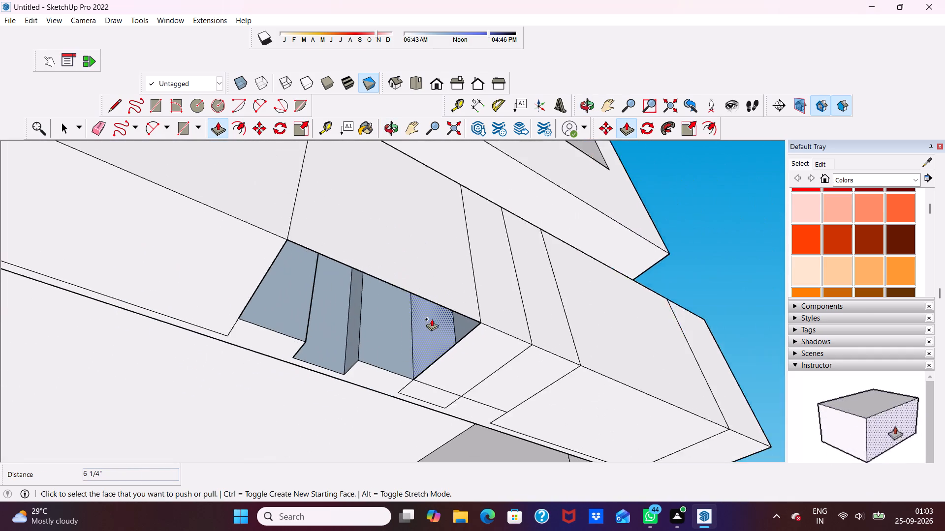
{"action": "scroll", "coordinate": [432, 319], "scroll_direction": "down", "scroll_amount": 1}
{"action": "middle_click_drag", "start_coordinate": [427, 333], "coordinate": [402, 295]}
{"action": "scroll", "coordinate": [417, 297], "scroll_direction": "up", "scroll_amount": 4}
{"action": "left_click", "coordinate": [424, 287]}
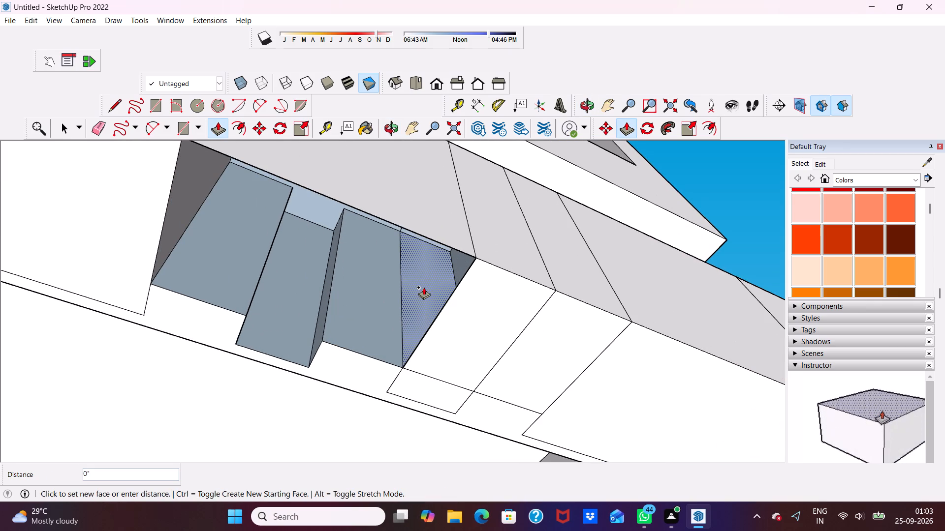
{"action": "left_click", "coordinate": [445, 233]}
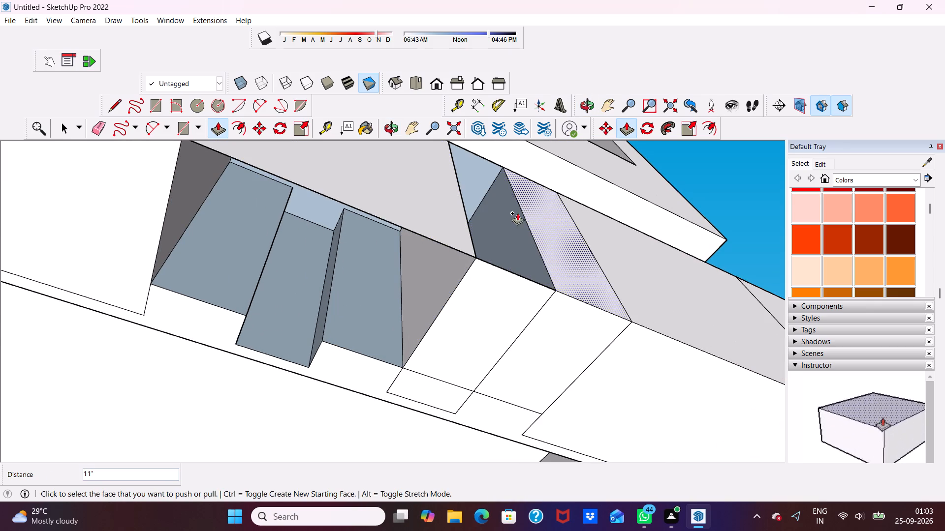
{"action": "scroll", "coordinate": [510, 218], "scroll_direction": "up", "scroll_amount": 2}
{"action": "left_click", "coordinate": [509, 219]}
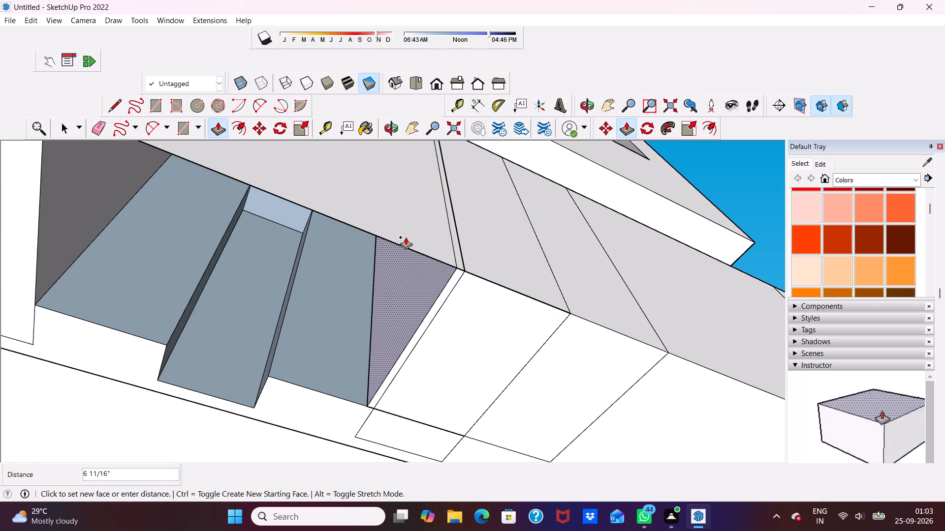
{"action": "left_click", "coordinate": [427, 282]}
Push/Pull the blue underside sliver at the end of the far-end gap by 11".
{"action": "scroll", "coordinate": [318, 112], "scroll_direction": "up", "scroll_amount": 3}
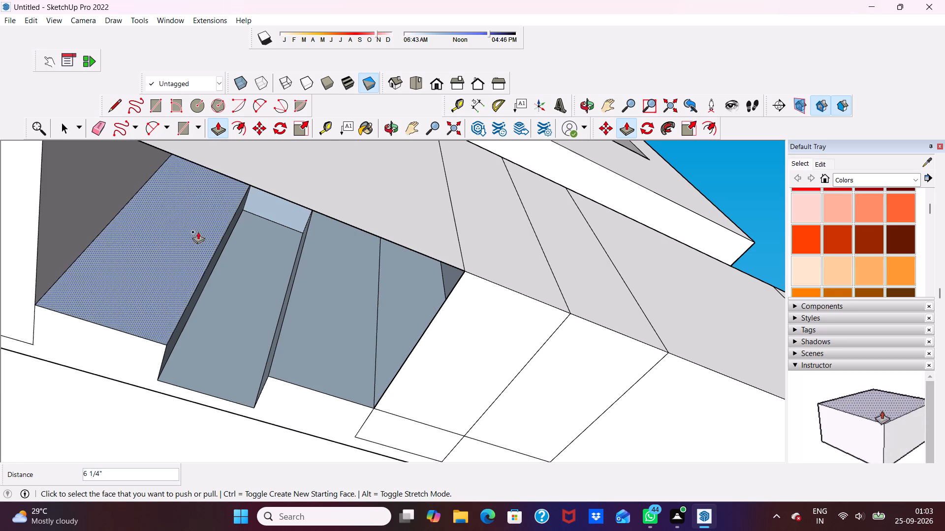
{"action": "left_click", "coordinate": [417, 276]}
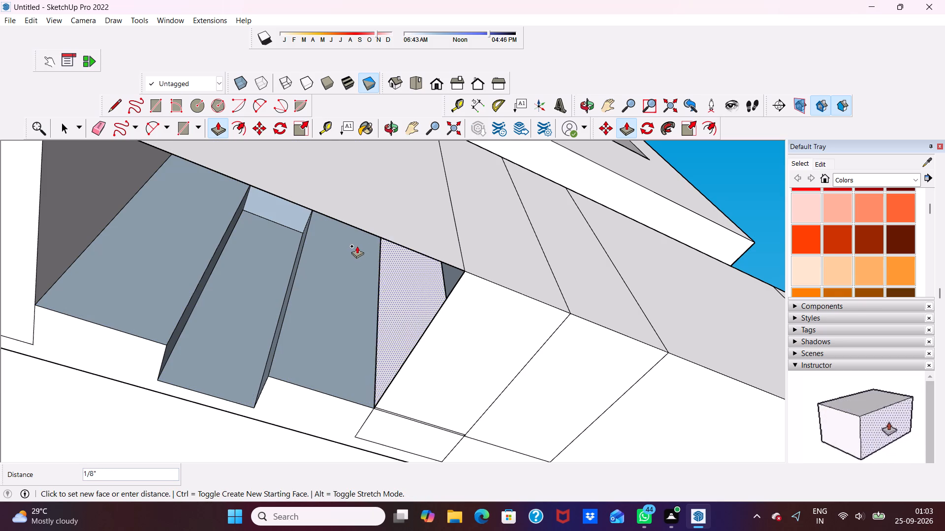
{"action": "left_click", "coordinate": [382, 165]}
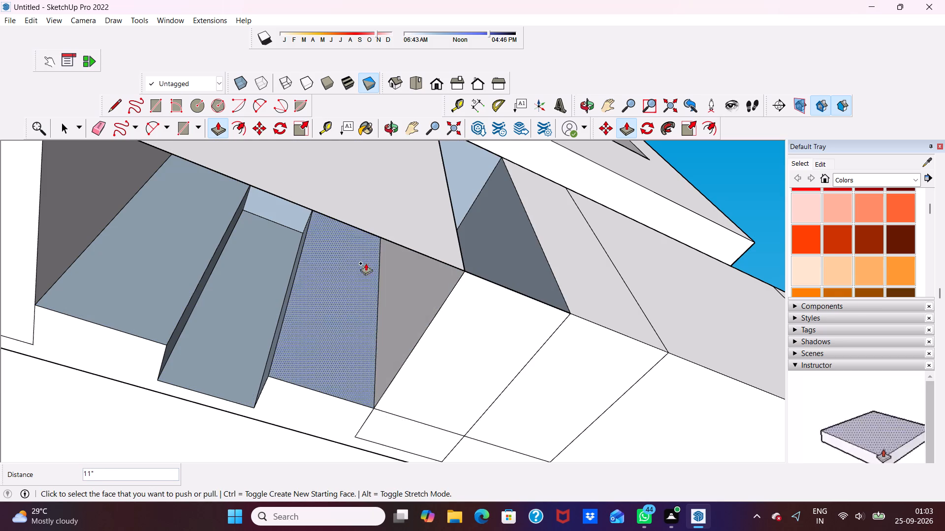
Pull the reopened recess's inner side face about 2' 1 11/16" across the whole underside gap to its opposite side.
{"action": "scroll", "coordinate": [495, 186], "scroll_direction": "up", "scroll_amount": 1}
{"action": "left_click", "coordinate": [490, 202]}
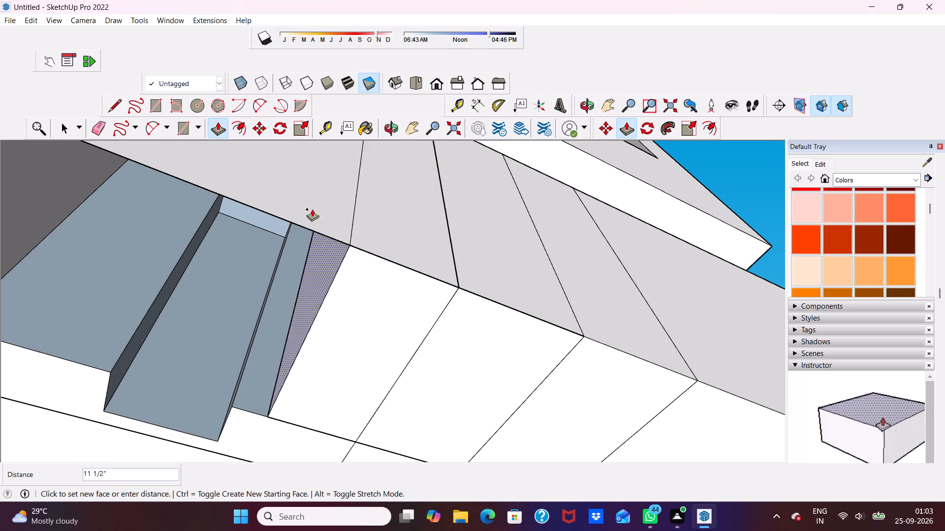
{"action": "scroll", "coordinate": [222, 140], "scroll_direction": "down", "scroll_amount": 12}
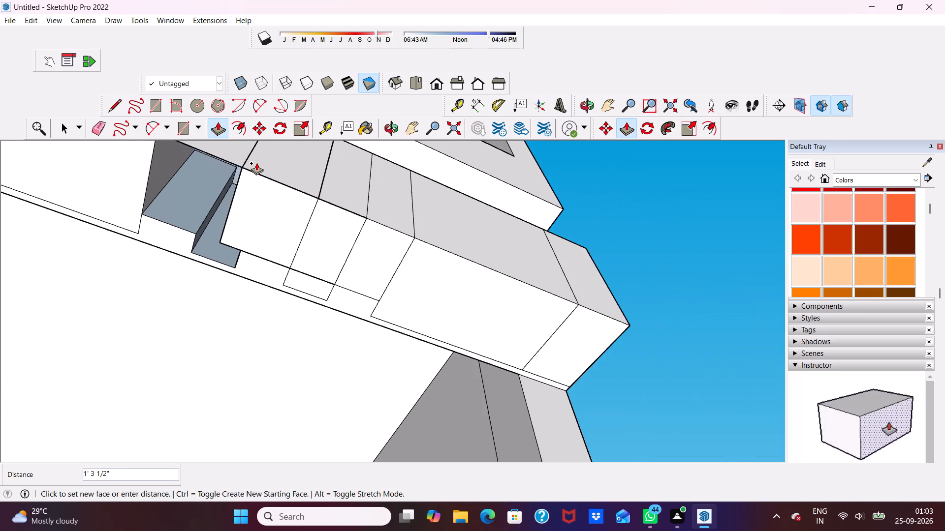
{"action": "scroll", "coordinate": [192, 160], "scroll_direction": "up", "scroll_amount": 1}
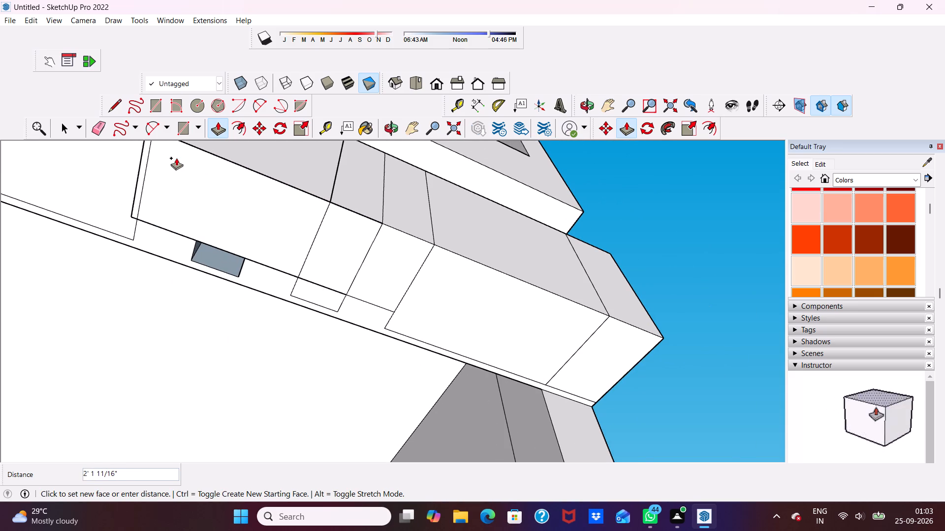
{"action": "left_click", "coordinate": [175, 158]}
Close the small remaining blue opening in the band's underside by pulling its inner side face 3 3/8".
{"action": "scroll", "coordinate": [175, 158], "scroll_direction": "down", "scroll_amount": 4}
{"action": "middle_click_drag", "start_coordinate": [237, 201], "coordinate": [278, 273]}
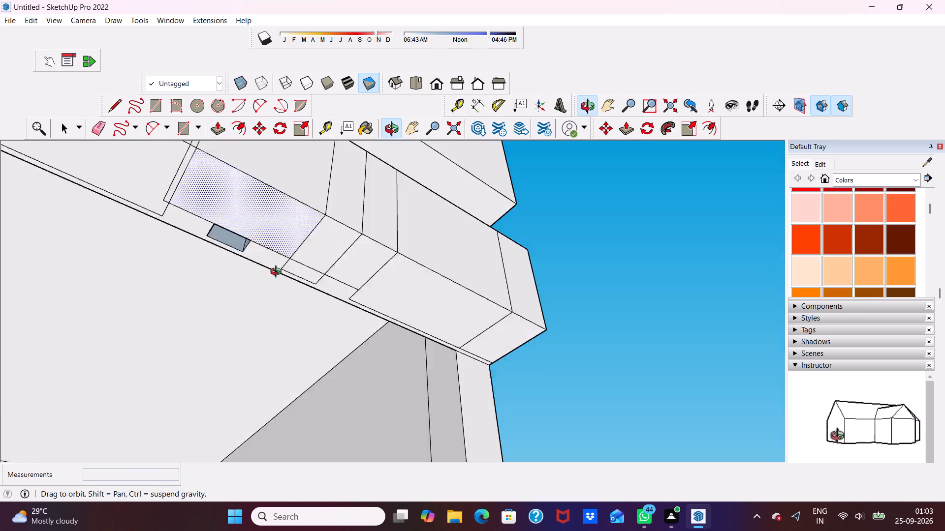
{"action": "middle_click_drag", "start_coordinate": [278, 273], "coordinate": [283, 276]}
{"action": "scroll", "coordinate": [246, 273], "scroll_direction": "up", "scroll_amount": 6}
{"action": "left_click", "coordinate": [230, 257]}
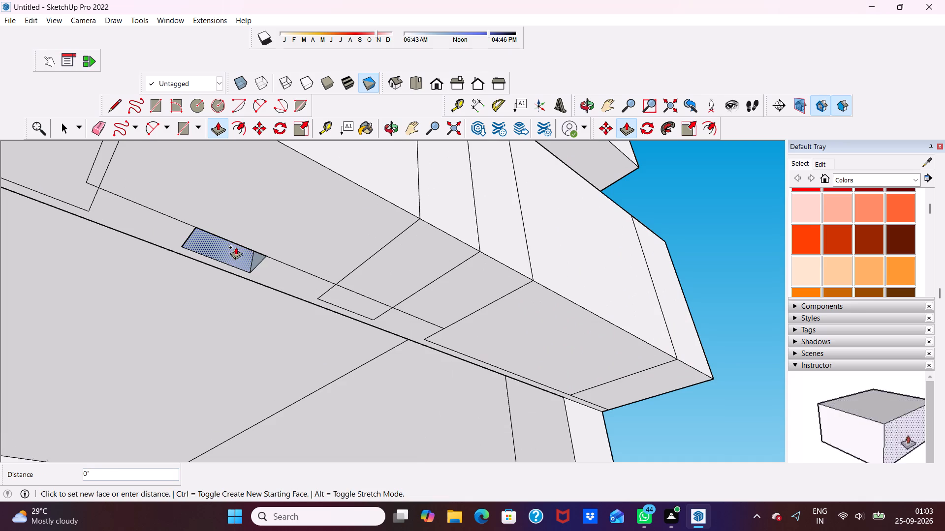
{"action": "left_click", "coordinate": [246, 235]}
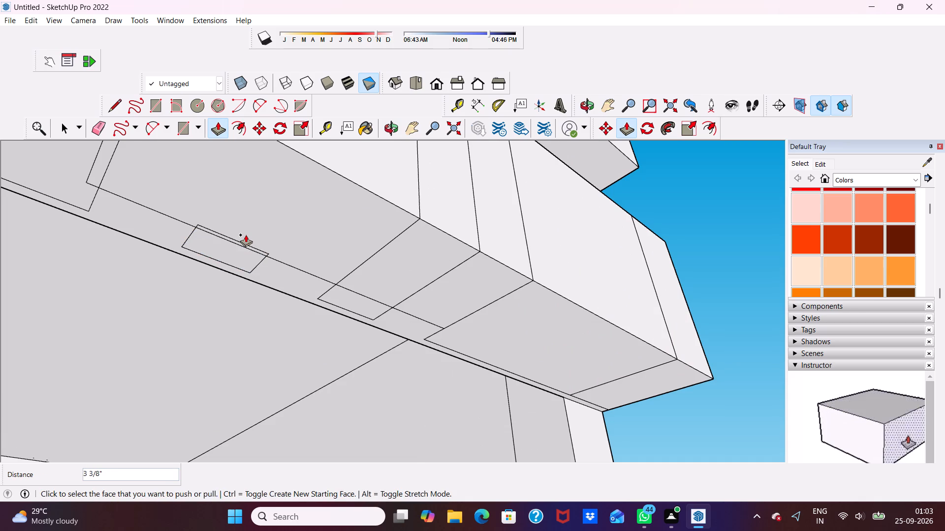
In the front view, erase the vertical seam edges on the band's front below and beyond the far-end group.
{"action": "scroll", "coordinate": [367, 230], "scroll_direction": "down", "scroll_amount": 1}
{"action": "key", "text": "space"}
{"action": "scroll", "coordinate": [373, 216], "scroll_direction": "down", "scroll_amount": 7}
{"action": "scroll", "coordinate": [636, 45], "scroll_direction": "up", "scroll_amount": 1}
{"action": "scroll", "coordinate": [633, 59], "scroll_direction": "down", "scroll_amount": 9}
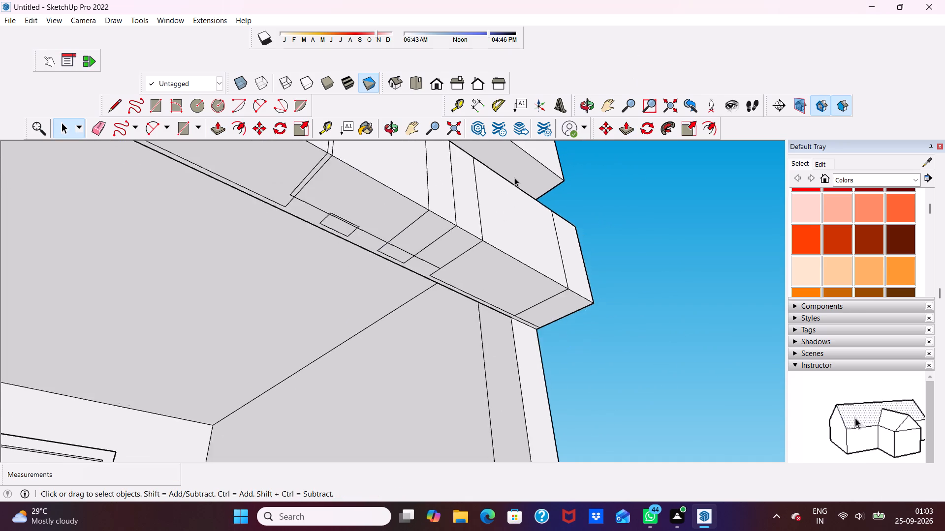
{"action": "scroll", "coordinate": [514, 177], "scroll_direction": "down", "scroll_amount": 7}
{"action": "left_click", "coordinate": [434, 78]}
{"action": "scroll", "coordinate": [473, 193], "scroll_direction": "down", "scroll_amount": 2}
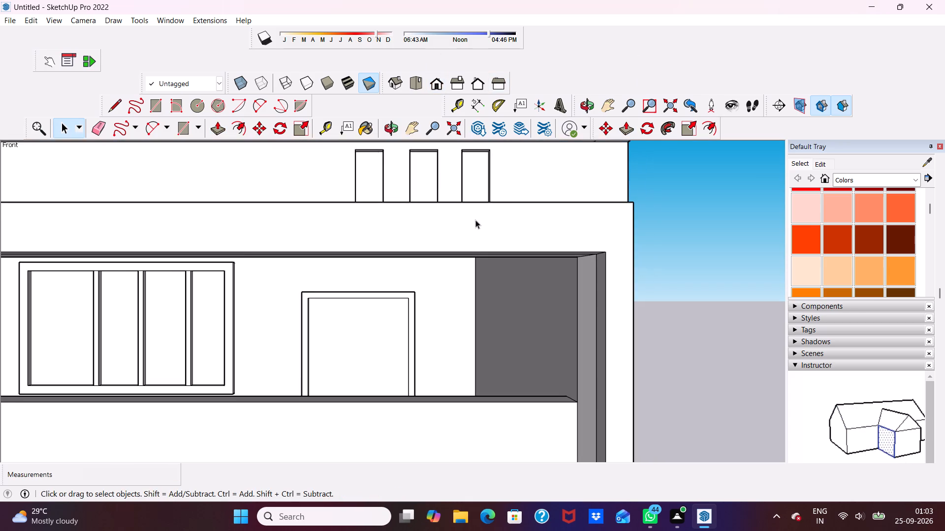
{"action": "scroll", "coordinate": [475, 220], "scroll_direction": "down", "scroll_amount": 1}
{"action": "scroll", "coordinate": [539, 226], "scroll_direction": "down", "scroll_amount": 8}
{"action": "scroll", "coordinate": [526, 404], "scroll_direction": "up", "scroll_amount": 4}
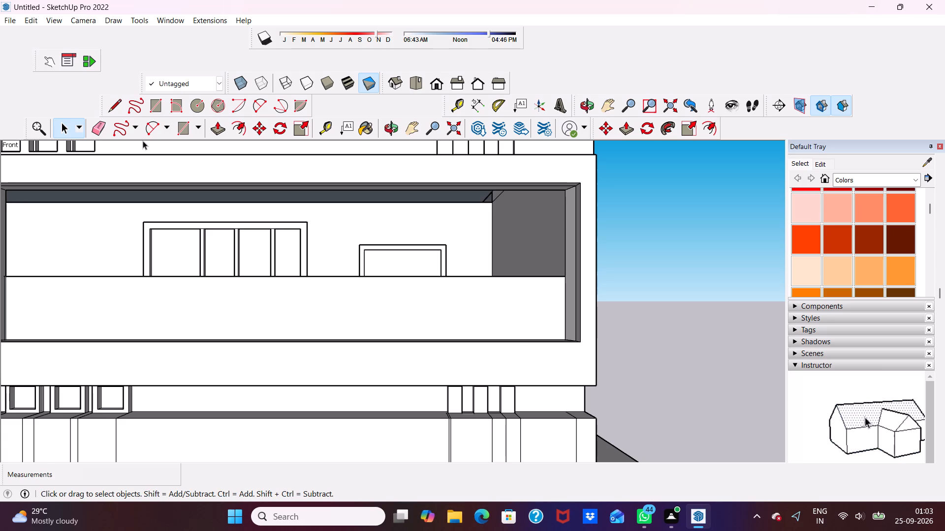
{"action": "left_click", "coordinate": [97, 131]}
{"action": "scroll", "coordinate": [292, 273], "scroll_direction": "down", "scroll_amount": 5}
{"action": "scroll", "coordinate": [403, 425], "scroll_direction": "up", "scroll_amount": 4}
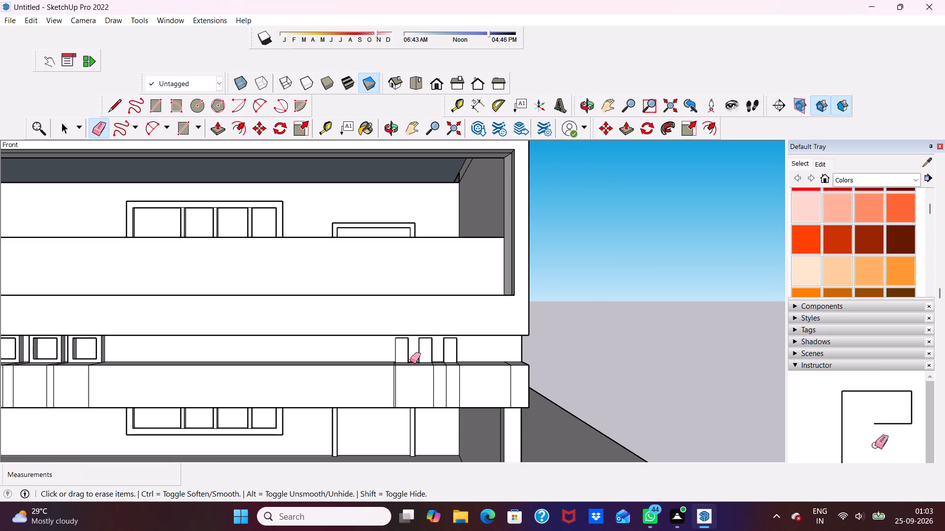
{"action": "left_click_drag", "start_coordinate": [423, 386], "coordinate": [511, 391]}
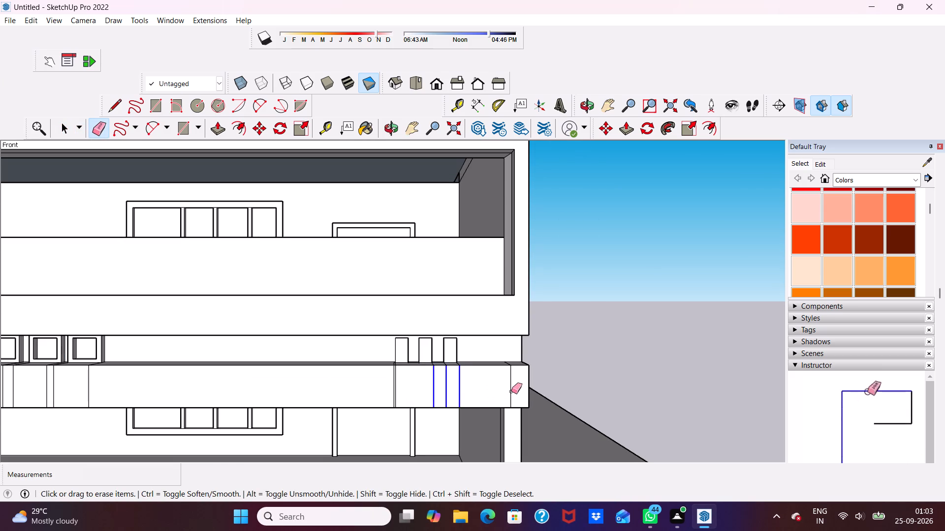
{"action": "left_click_drag", "start_coordinate": [511, 391], "coordinate": [512, 391]}
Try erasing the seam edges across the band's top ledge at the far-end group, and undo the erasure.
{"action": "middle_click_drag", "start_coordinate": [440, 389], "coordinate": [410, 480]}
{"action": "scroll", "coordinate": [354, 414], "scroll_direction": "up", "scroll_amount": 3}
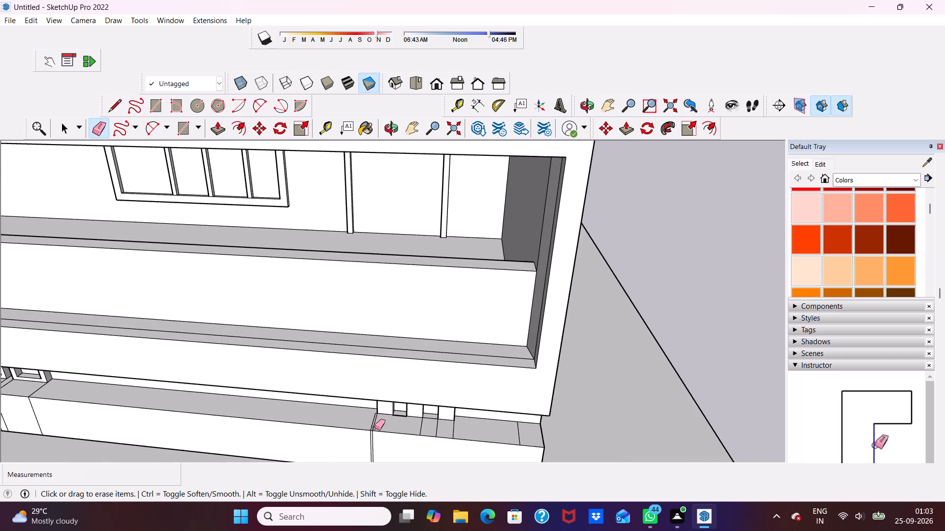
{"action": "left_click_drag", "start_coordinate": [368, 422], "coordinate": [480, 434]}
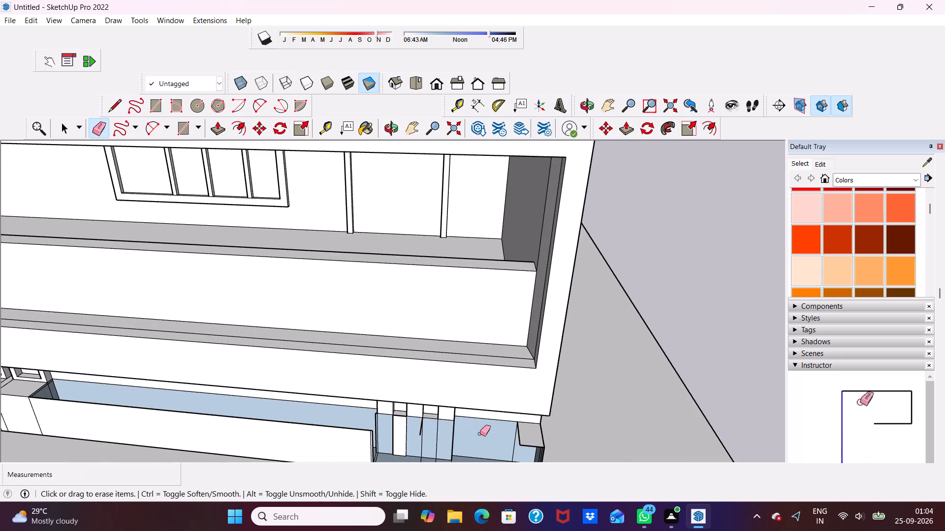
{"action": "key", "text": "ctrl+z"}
Erase the seam edges across the band's top ledge at the far-end group and the remaining vertical seam on its front.
{"action": "scroll", "coordinate": [369, 427], "scroll_direction": "up", "scroll_amount": 4}
{"action": "left_click_drag", "start_coordinate": [371, 421], "coordinate": [372, 421]}
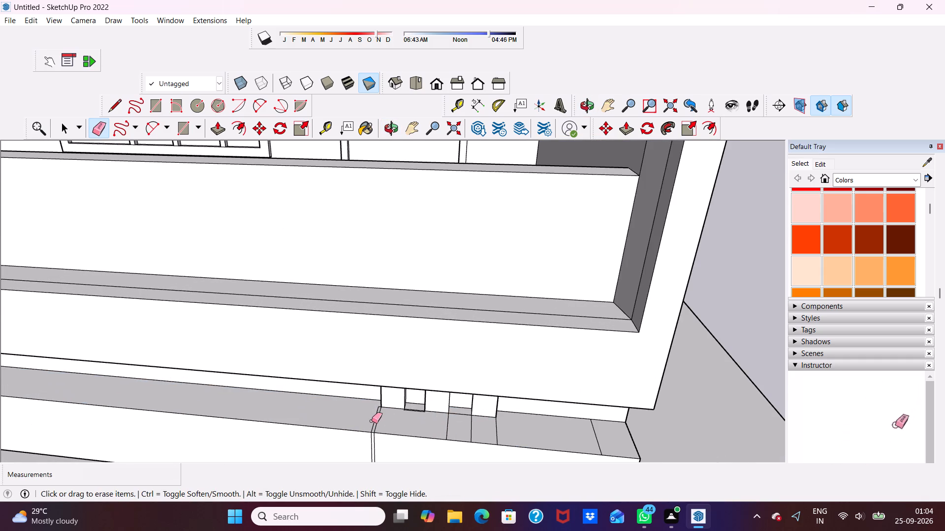
{"action": "left_click_drag", "start_coordinate": [372, 421], "coordinate": [604, 439]}
{"action": "scroll", "coordinate": [510, 399], "scroll_direction": "down", "scroll_amount": 5}
{"action": "middle_click_drag", "start_coordinate": [424, 454], "coordinate": [463, 393]}
{"action": "scroll", "coordinate": [465, 392], "scroll_direction": "up", "scroll_amount": 1}
{"action": "left_click_drag", "start_coordinate": [461, 393], "coordinate": [488, 387]}
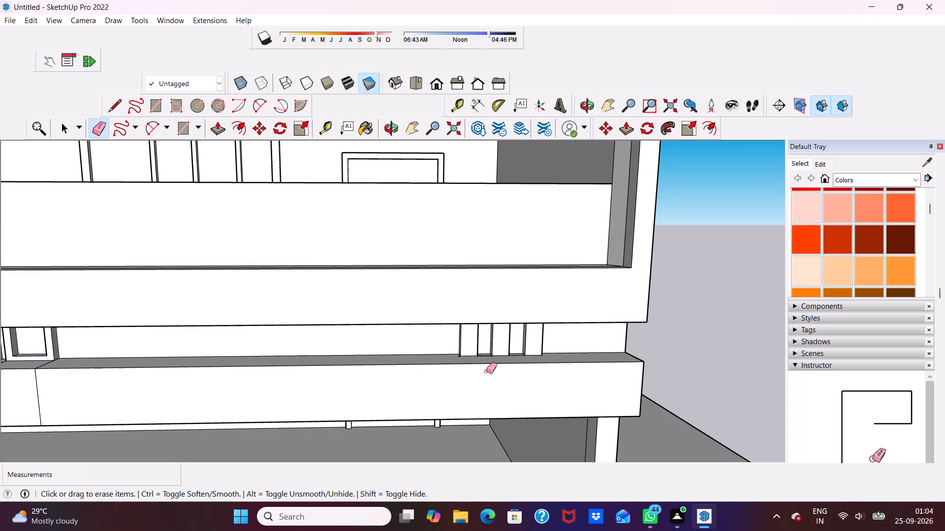
Erase the vertical seam edges on the band's front below the three square frames, leaving the seam at the block's corner.
{"action": "scroll", "coordinate": [486, 371], "scroll_direction": "down", "scroll_amount": 9}
{"action": "scroll", "coordinate": [214, 404], "scroll_direction": "up", "scroll_amount": 3}
{"action": "scroll", "coordinate": [196, 369], "scroll_direction": "up", "scroll_amount": 4}
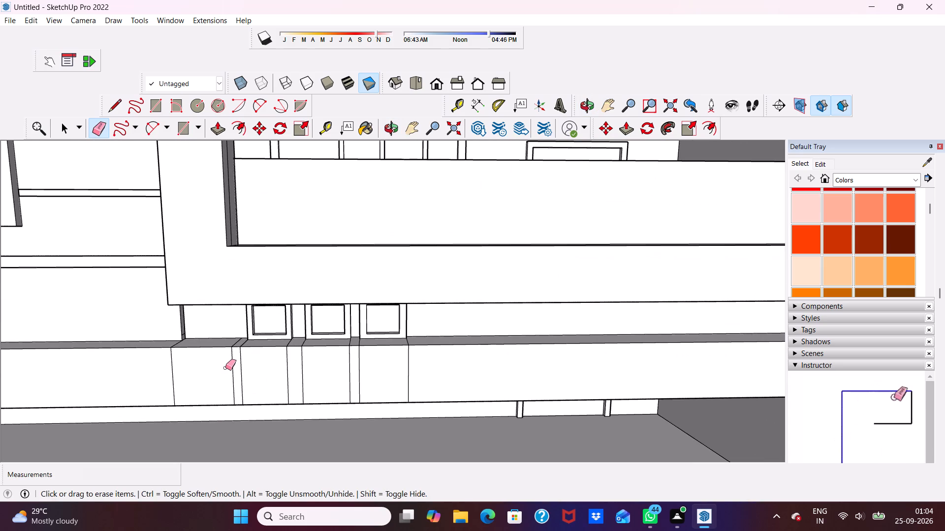
{"action": "left_click_drag", "start_coordinate": [225, 368], "coordinate": [419, 374]}
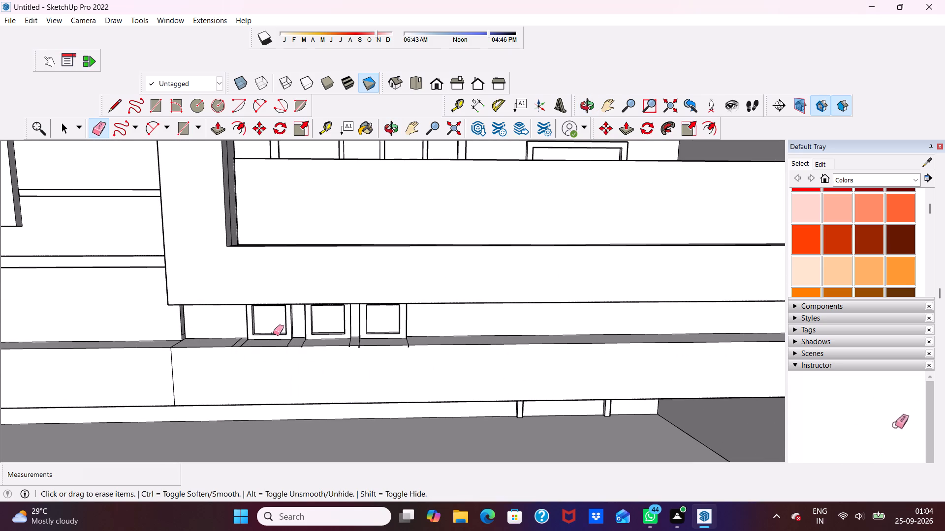
Erase the seam edges crossing the band's top ledge in front of the three square frames.
{"action": "scroll", "coordinate": [251, 327], "scroll_direction": "down", "scroll_amount": 3}
{"action": "middle_click_drag", "start_coordinate": [263, 338], "coordinate": [293, 395]}
{"action": "scroll", "coordinate": [260, 387], "scroll_direction": "up", "scroll_amount": 4}
{"action": "left_click_drag", "start_coordinate": [260, 387], "coordinate": [284, 383]}
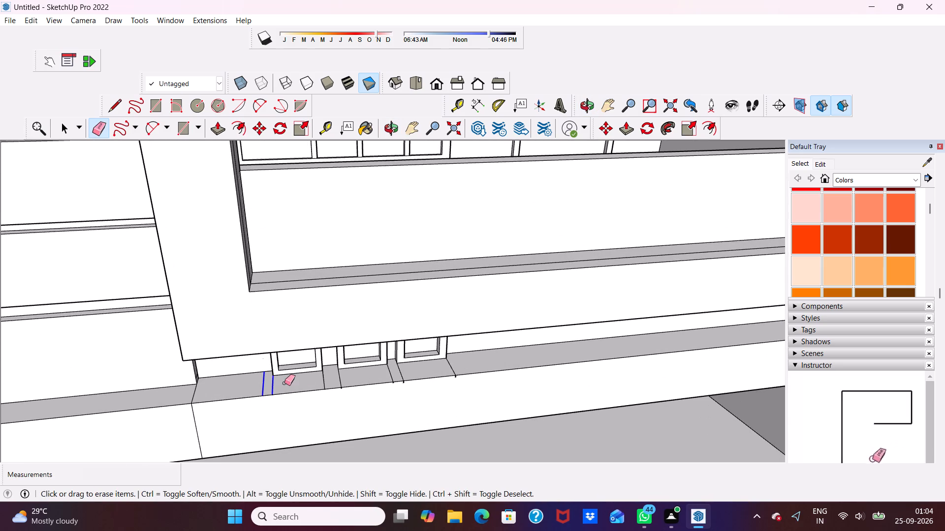
{"action": "left_click_drag", "start_coordinate": [284, 383], "coordinate": [457, 370]}
Erase the leftover stub edges at the band's top front edge around the third square frame, and undo the last erasure.
{"action": "scroll", "coordinate": [437, 351], "scroll_direction": "down", "scroll_amount": 5}
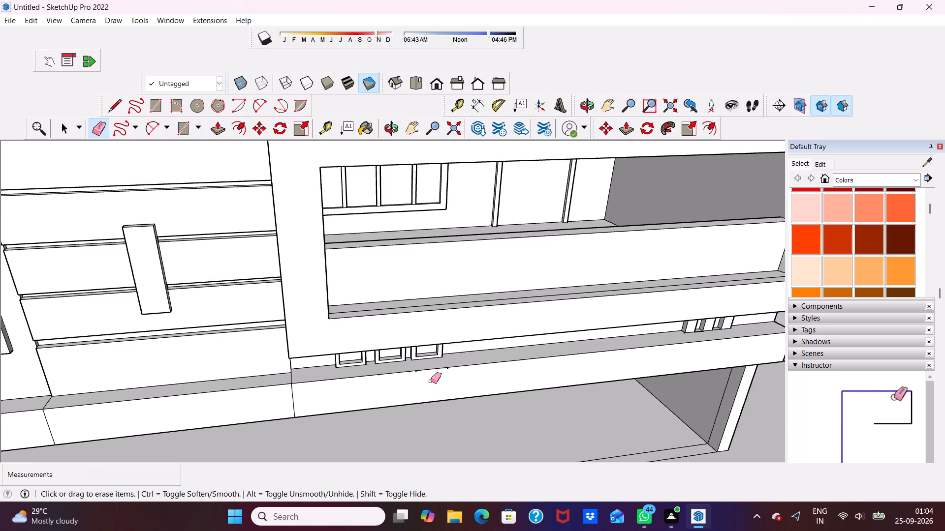
{"action": "scroll", "coordinate": [385, 394], "scroll_direction": "up", "scroll_amount": 8}
{"action": "middle_click_drag", "start_coordinate": [428, 400], "coordinate": [358, 326]}
{"action": "scroll", "coordinate": [367, 310], "scroll_direction": "up", "scroll_amount": 1}
{"action": "scroll", "coordinate": [356, 289], "scroll_direction": "down", "scroll_amount": 1}
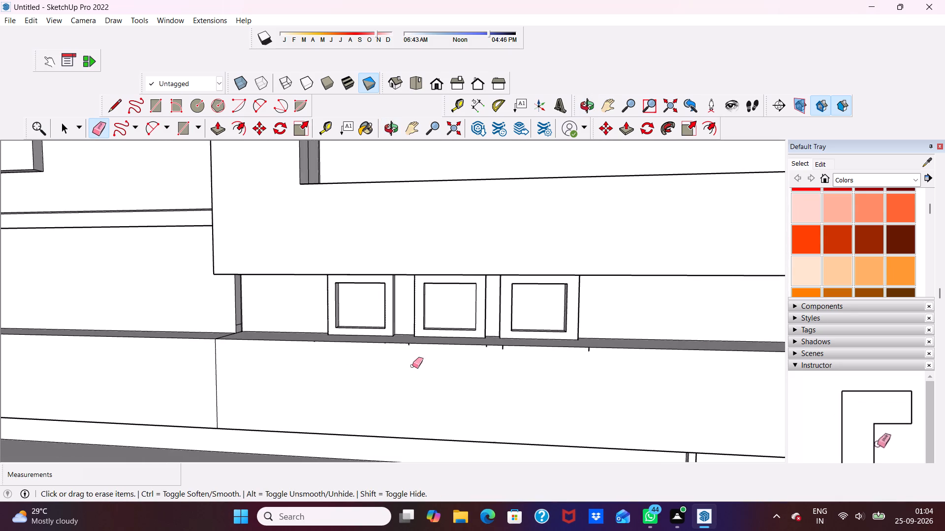
{"action": "scroll", "coordinate": [426, 367], "scroll_direction": "up", "scroll_amount": 3}
{"action": "left_click", "coordinate": [646, 344]}
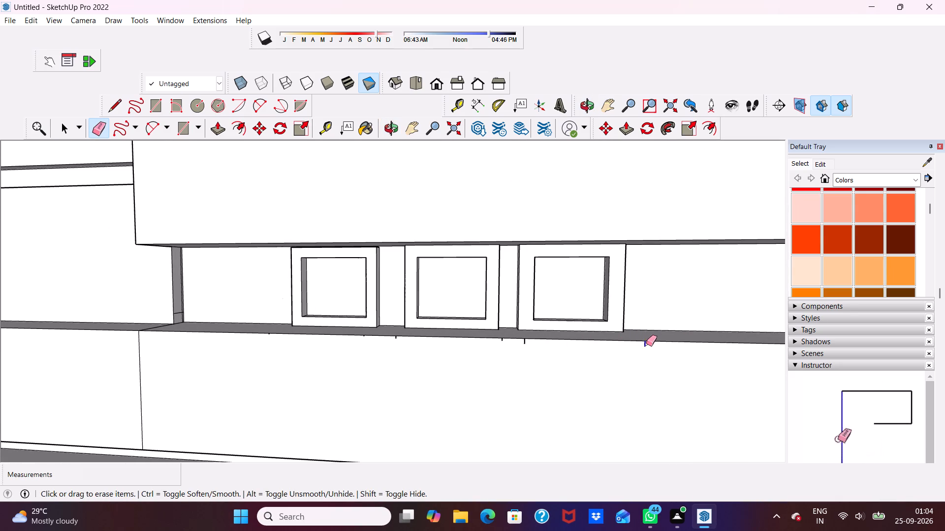
{"action": "left_click", "coordinate": [524, 341]}
{"action": "left_click", "coordinate": [503, 339]}
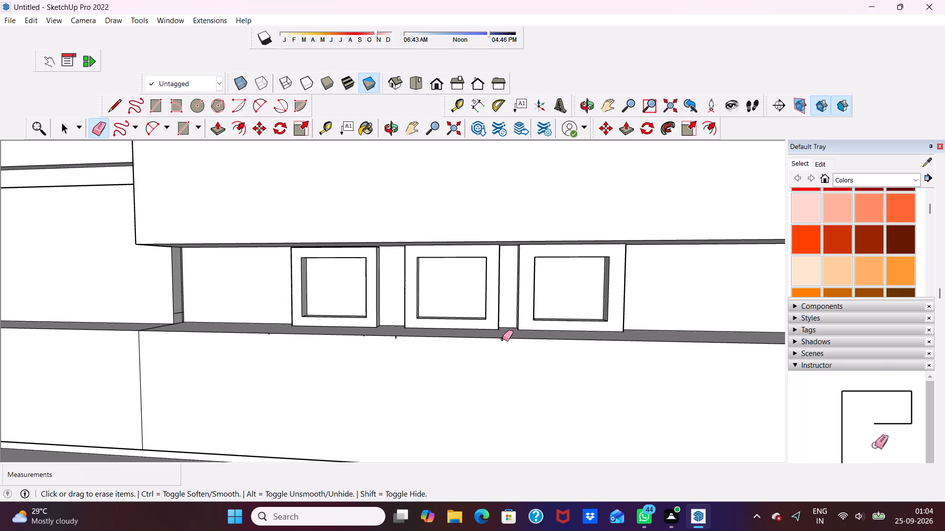
{"action": "key", "text": "ctrl+z"}
Erase the short stub edges at the band's top front edge below the gaps between the three square frames.
{"action": "scroll", "coordinate": [412, 351], "scroll_direction": "up", "scroll_amount": 4}
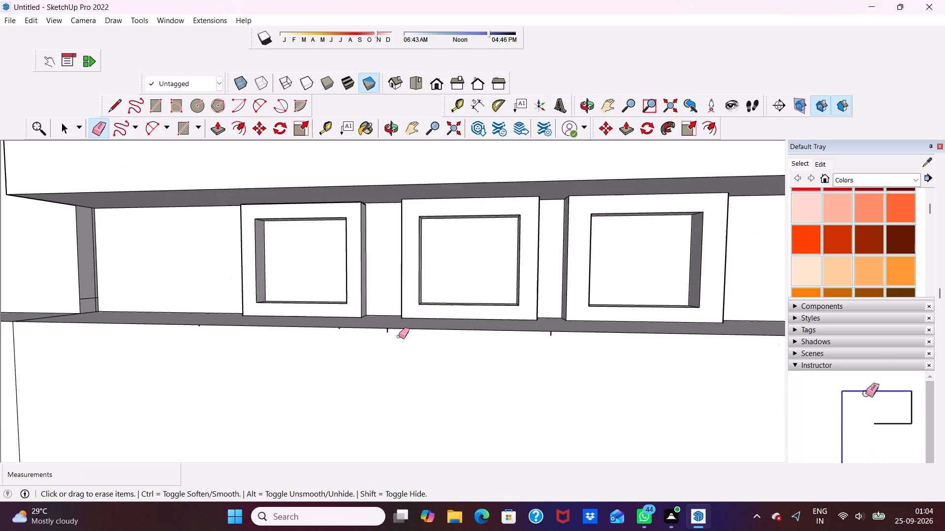
{"action": "scroll", "coordinate": [399, 336], "scroll_direction": "up", "scroll_amount": 8}
{"action": "left_click", "coordinate": [392, 326]}
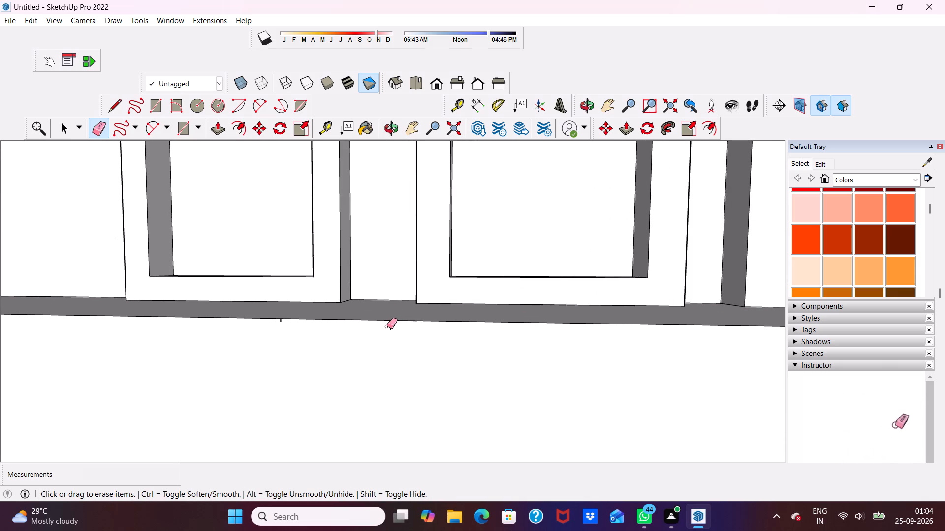
{"action": "left_click", "coordinate": [392, 326]}
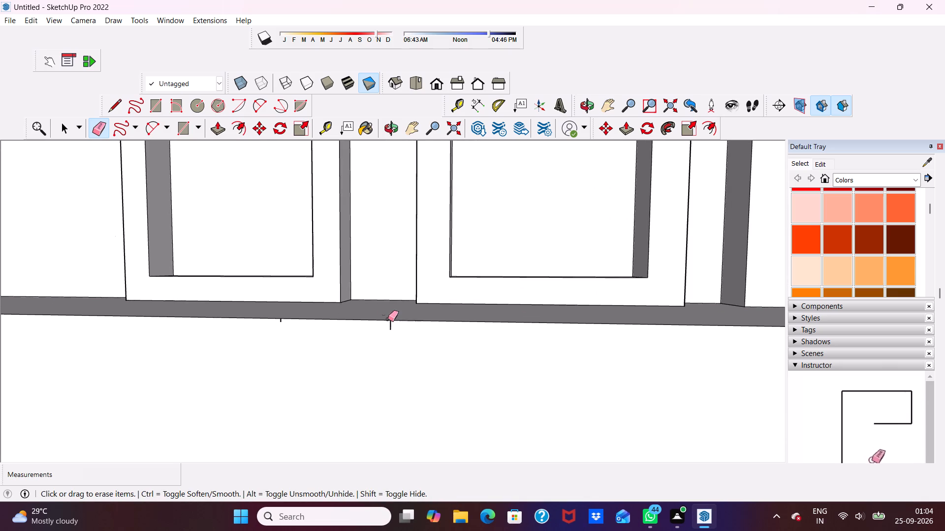
{"action": "scroll", "coordinate": [382, 314], "scroll_direction": "down", "scroll_amount": 4}
{"action": "scroll", "coordinate": [398, 329], "scroll_direction": "up", "scroll_amount": 7}
{"action": "left_click", "coordinate": [385, 313]}
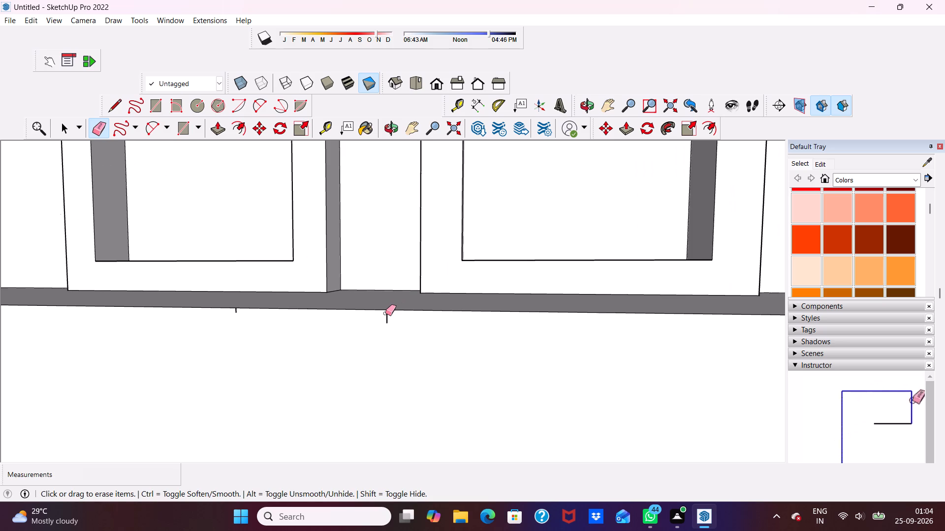
{"action": "left_click", "coordinate": [388, 319]}
{"action": "scroll", "coordinate": [379, 313], "scroll_direction": "down", "scroll_amount": 10}
{"action": "scroll", "coordinate": [582, 354], "scroll_direction": "up", "scroll_amount": 5}
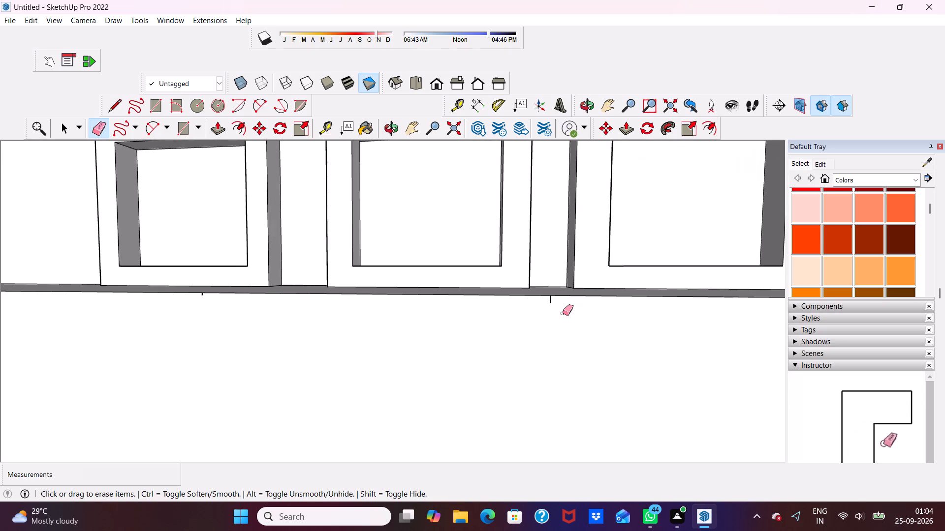
{"action": "scroll", "coordinate": [563, 313], "scroll_direction": "up", "scroll_amount": 3}
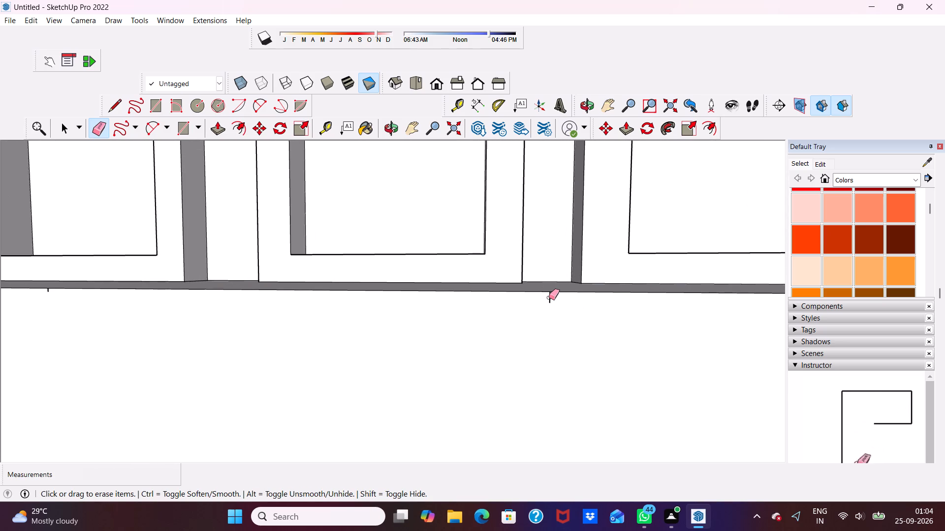
{"action": "left_click", "coordinate": [549, 297]}
Erase the last two stub edges at the band's top front edge, beside and below the first square frame.
{"action": "scroll", "coordinate": [319, 315], "scroll_direction": "down", "scroll_amount": 9}
{"action": "scroll", "coordinate": [552, 331], "scroll_direction": "down", "scroll_amount": 1}
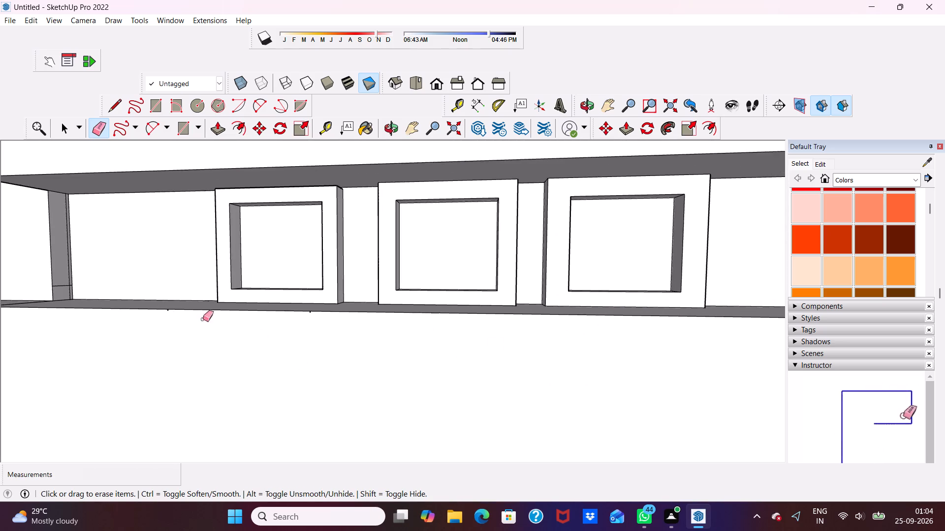
{"action": "scroll", "coordinate": [157, 308], "scroll_direction": "up", "scroll_amount": 19}
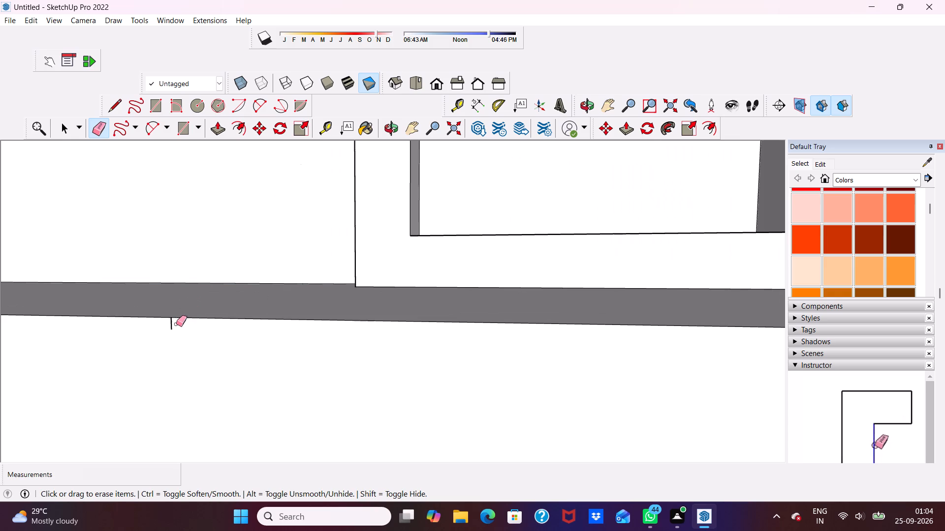
{"action": "left_click", "coordinate": [170, 324]}
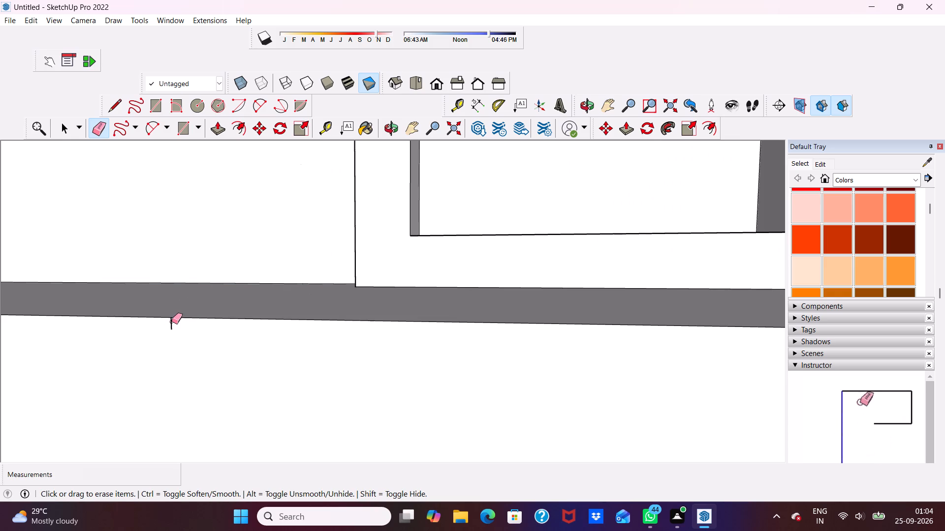
{"action": "left_click", "coordinate": [172, 322]}
{"action": "scroll", "coordinate": [172, 324], "scroll_direction": "down", "scroll_amount": 3}
{"action": "scroll", "coordinate": [300, 327], "scroll_direction": "down", "scroll_amount": 4}
{"action": "scroll", "coordinate": [384, 336], "scroll_direction": "down", "scroll_amount": 5}
{"action": "scroll", "coordinate": [440, 329], "scroll_direction": "down", "scroll_amount": 4}
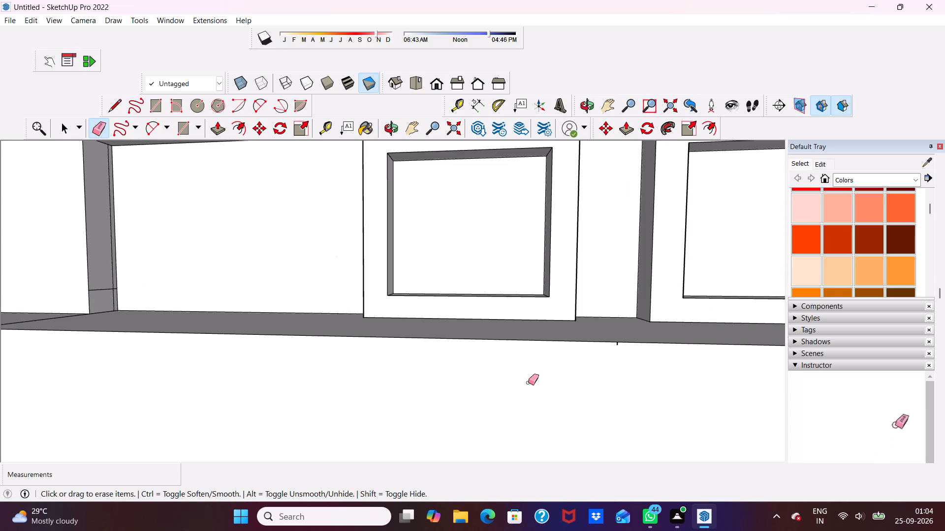
{"action": "scroll", "coordinate": [643, 353], "scroll_direction": "up", "scroll_amount": 14}
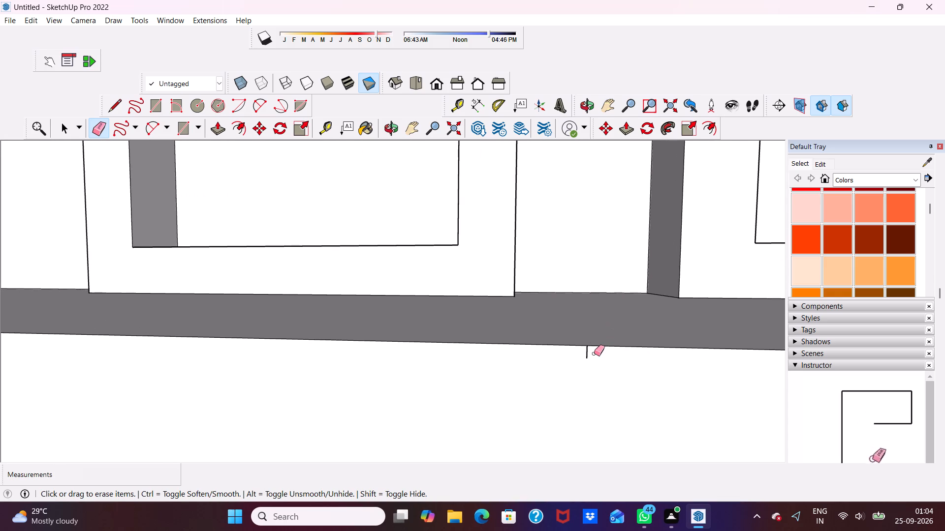
{"action": "left_click", "coordinate": [587, 352]}
{"action": "key", "text": "space"}
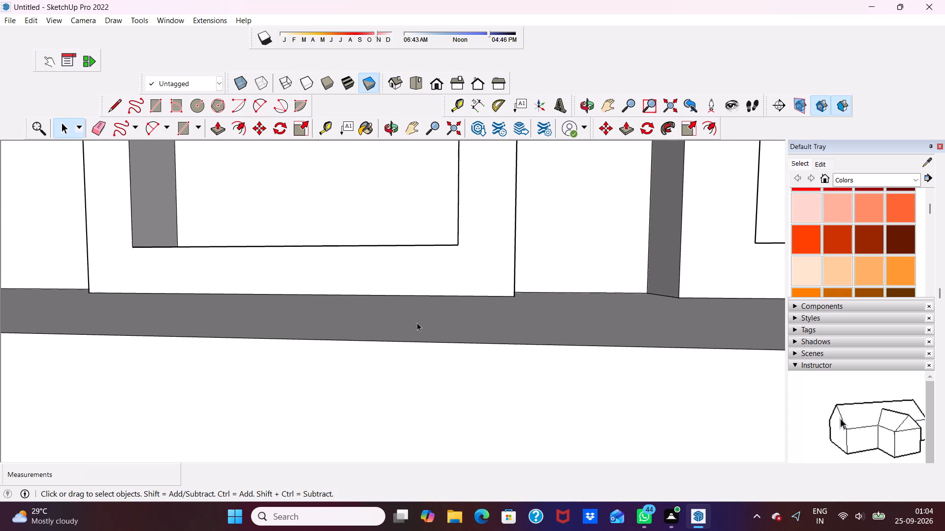
Erase the seam at the block's corner beside the square frames, on both the band's front and its top ledge.
{"action": "scroll", "coordinate": [417, 322], "scroll_direction": "down", "scroll_amount": 3}
{"action": "scroll", "coordinate": [433, 337], "scroll_direction": "up", "scroll_amount": 1}
{"action": "scroll", "coordinate": [454, 343], "scroll_direction": "down", "scroll_amount": 20}
{"action": "middle_click_drag", "start_coordinate": [539, 287], "coordinate": [540, 287]}
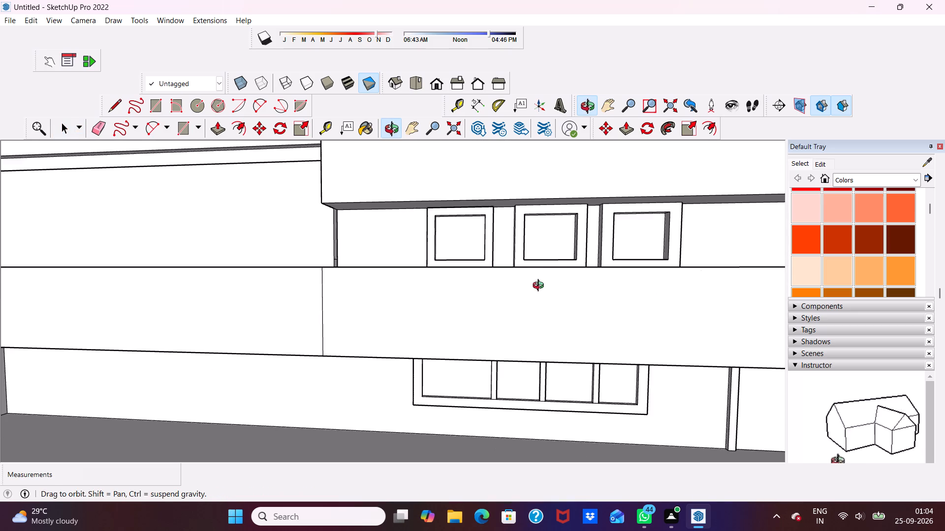
{"action": "middle_click_drag", "start_coordinate": [540, 287], "coordinate": [495, 330]}
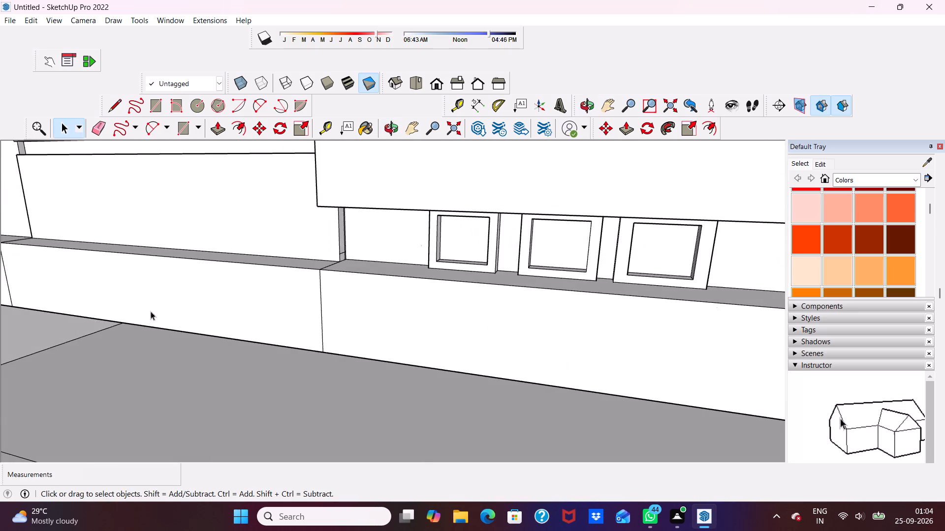
{"action": "scroll", "coordinate": [0, 353], "scroll_direction": "up", "scroll_amount": 2}
{"action": "left_click", "coordinate": [98, 129]}
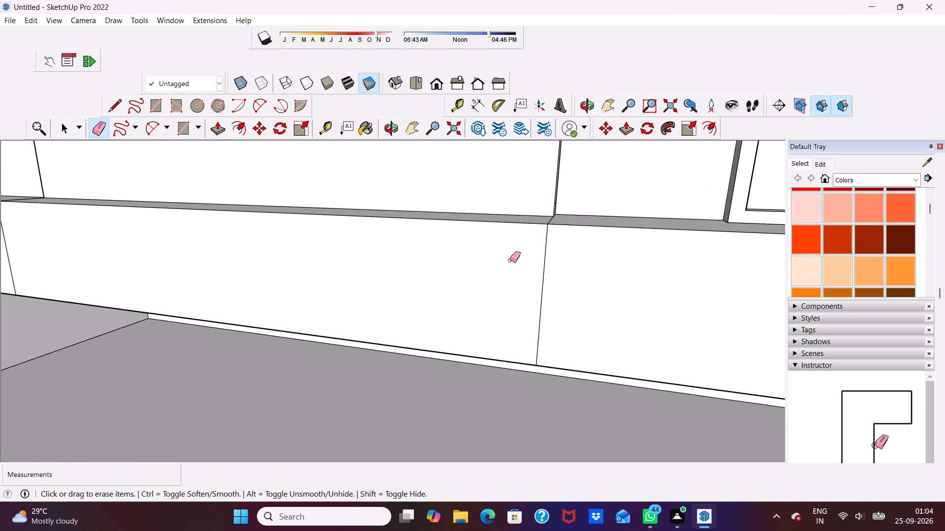
{"action": "left_click", "coordinate": [545, 253]}
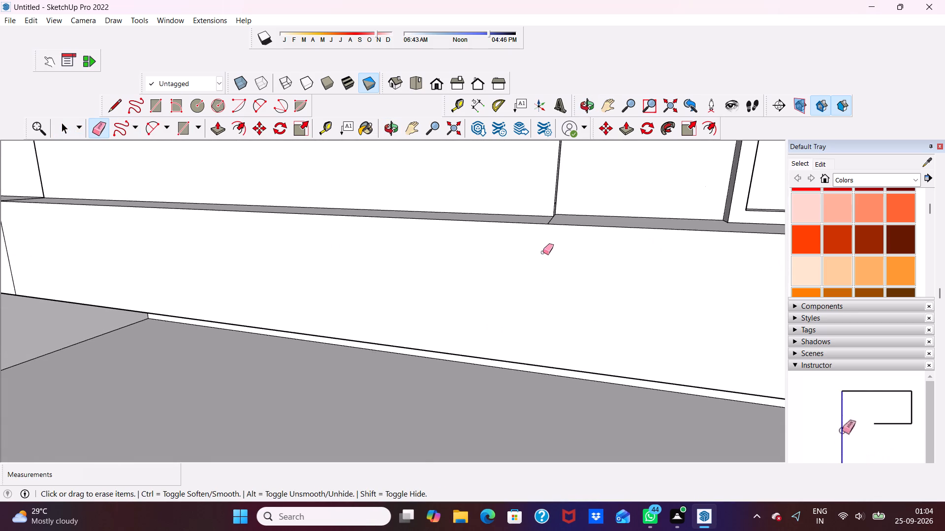
{"action": "scroll", "coordinate": [542, 252], "scroll_direction": "down", "scroll_amount": 1}
{"action": "middle_click_drag", "start_coordinate": [542, 253], "coordinate": [547, 329]}
{"action": "scroll", "coordinate": [554, 227], "scroll_direction": "up", "scroll_amount": 1}
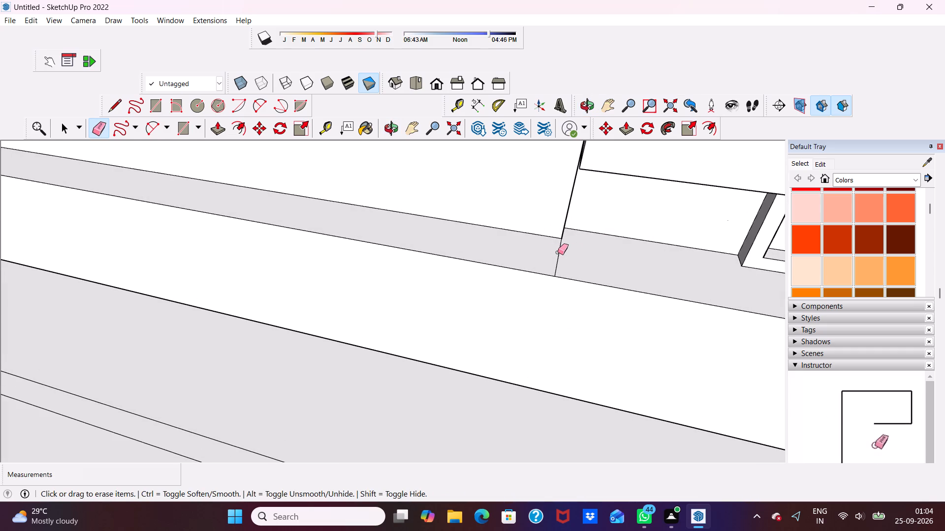
{"action": "left_click", "coordinate": [558, 252]}
Erase the seam at the wall panel's far corner, across the band's top ledge and down its front.
{"action": "scroll", "coordinate": [469, 252], "scroll_direction": "down", "scroll_amount": 13}
{"action": "scroll", "coordinate": [298, 241], "scroll_direction": "up", "scroll_amount": 6}
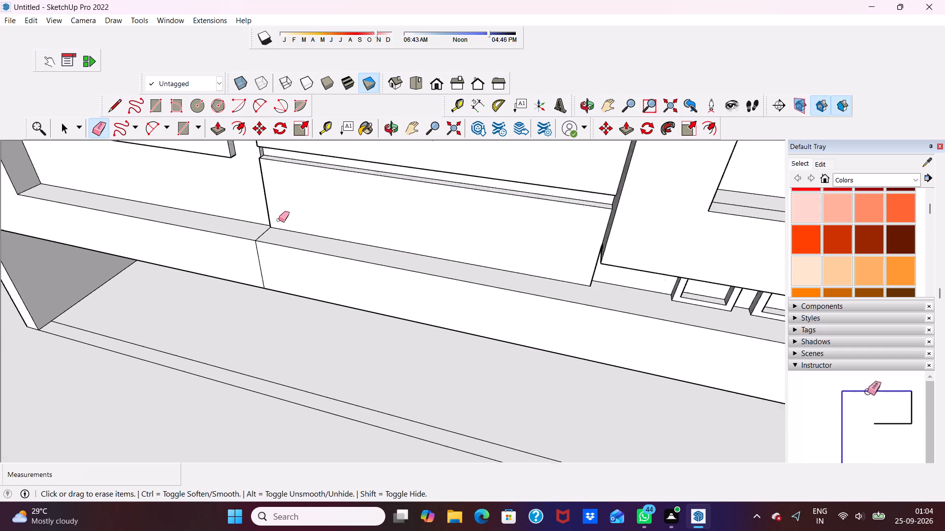
{"action": "scroll", "coordinate": [279, 220], "scroll_direction": "up", "scroll_amount": 1}
{"action": "left_click", "coordinate": [259, 236]}
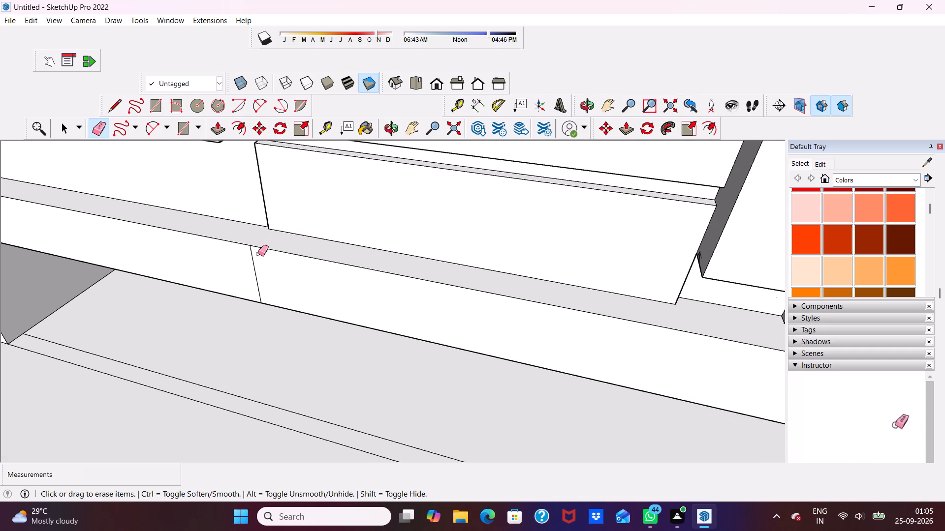
{"action": "left_click", "coordinate": [254, 260]}
Erase the crossing seam on the band's underside below the wall panel, with its adjoining lengthwise edges and small stub.
{"action": "scroll", "coordinate": [260, 279], "scroll_direction": "down", "scroll_amount": 1}
{"action": "middle_click_drag", "start_coordinate": [260, 280], "coordinate": [325, 161]}
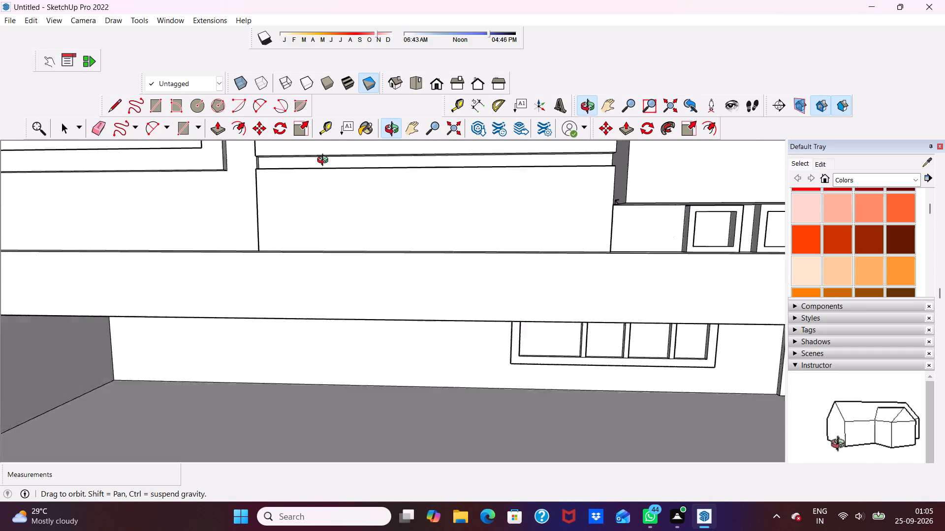
{"action": "middle_click_drag", "start_coordinate": [325, 161], "coordinate": [356, 121]}
{"action": "middle_click_drag", "start_coordinate": [377, 280], "coordinate": [389, 202]}
{"action": "middle_click_drag", "start_coordinate": [368, 246], "coordinate": [347, 288]}
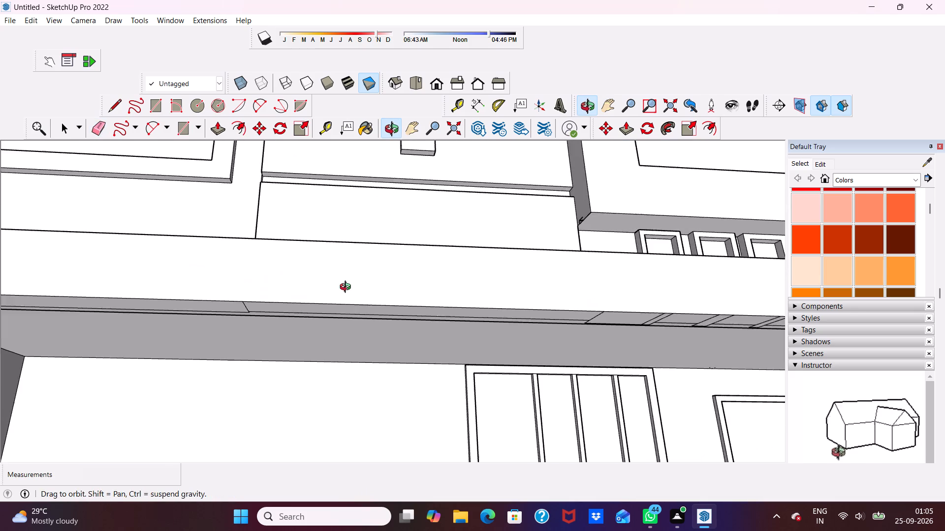
{"action": "middle_click_drag", "start_coordinate": [347, 288], "coordinate": [346, 288]}
{"action": "scroll", "coordinate": [238, 348], "scroll_direction": "up", "scroll_amount": 7}
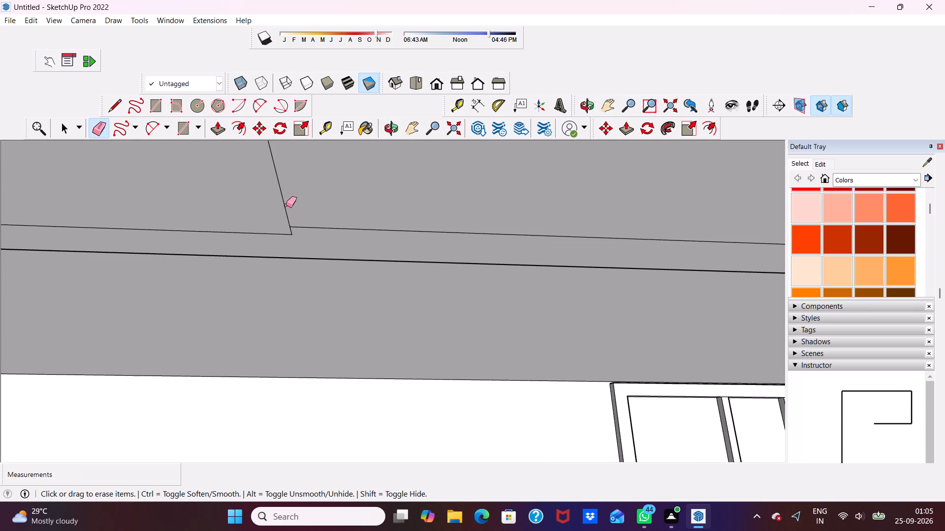
{"action": "left_click", "coordinate": [286, 205]}
{"action": "left_click", "coordinate": [285, 206]}
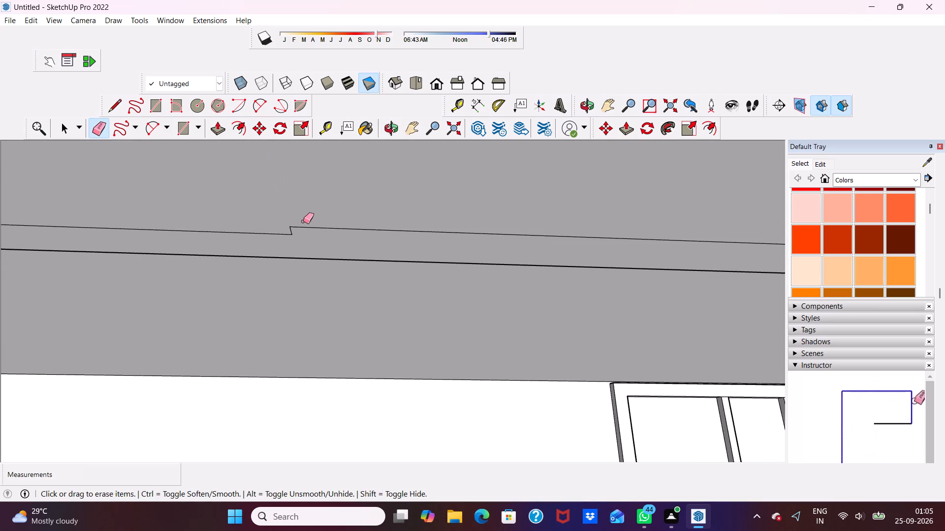
{"action": "left_click", "coordinate": [305, 227]}
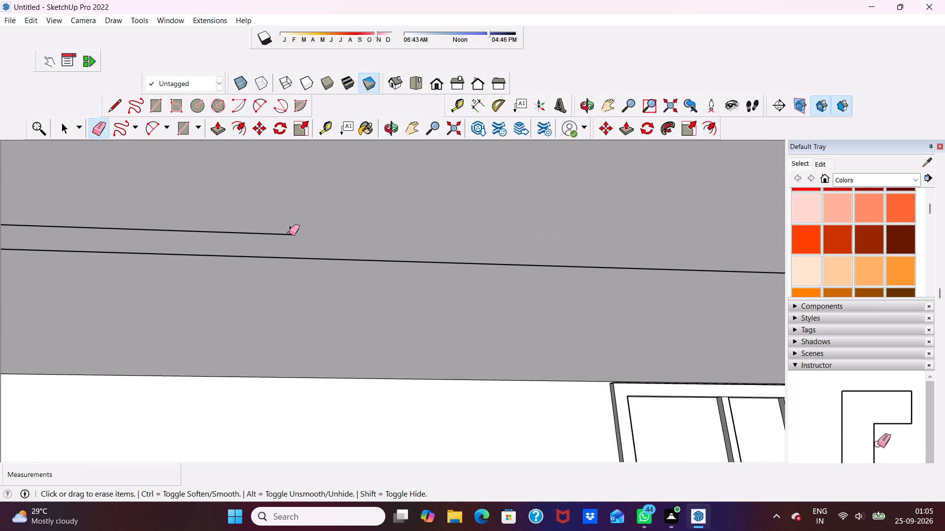
{"action": "left_click", "coordinate": [289, 233]}
{"action": "left_click", "coordinate": [283, 233]}
{"action": "left_click", "coordinate": [289, 230]}
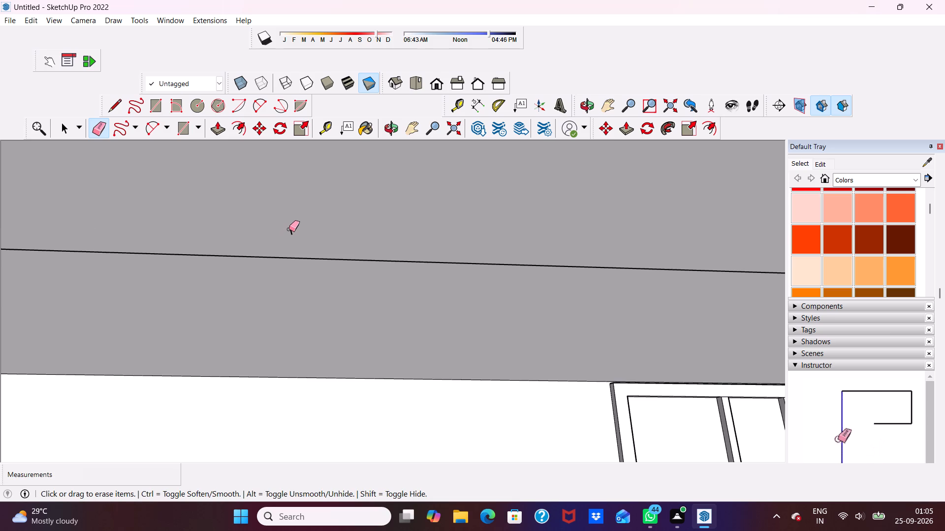
{"action": "left_click", "coordinate": [290, 232]}
Erase the first run of seam edges crossing the band's underside below the square frames.
{"action": "scroll", "coordinate": [272, 232], "scroll_direction": "down", "scroll_amount": 9}
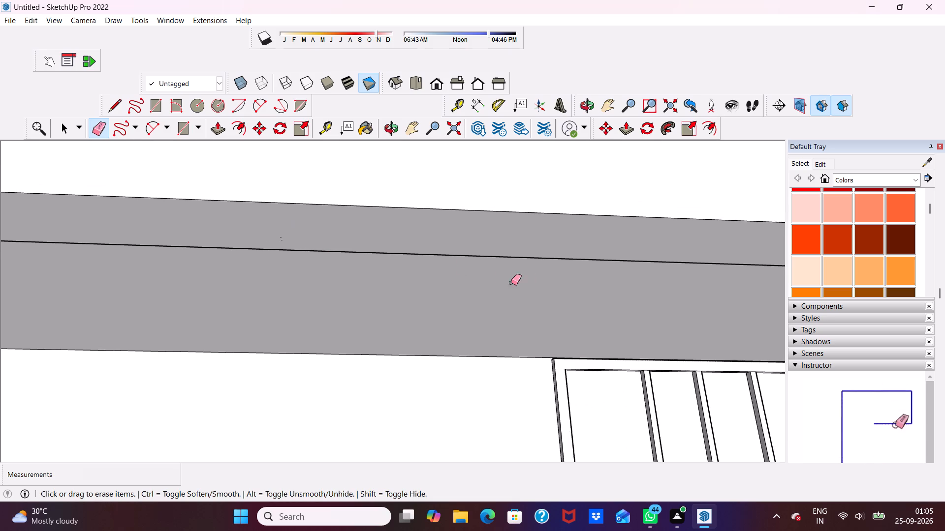
{"action": "scroll", "coordinate": [530, 275], "scroll_direction": "up", "scroll_amount": 1}
{"action": "scroll", "coordinate": [422, 256], "scroll_direction": "down", "scroll_amount": 8}
{"action": "scroll", "coordinate": [521, 305], "scroll_direction": "down", "scroll_amount": 3}
{"action": "middle_click_drag", "start_coordinate": [611, 324], "coordinate": [592, 265]}
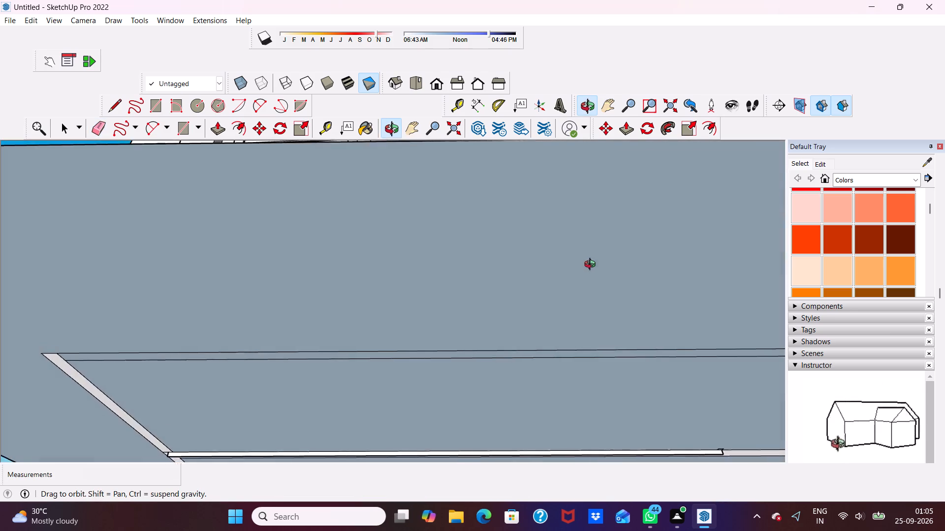
{"action": "middle_click_drag", "start_coordinate": [592, 265], "coordinate": [607, 321]}
{"action": "middle_click", "coordinate": [608, 322]}
{"action": "scroll", "coordinate": [611, 310], "scroll_direction": "up", "scroll_amount": 8}
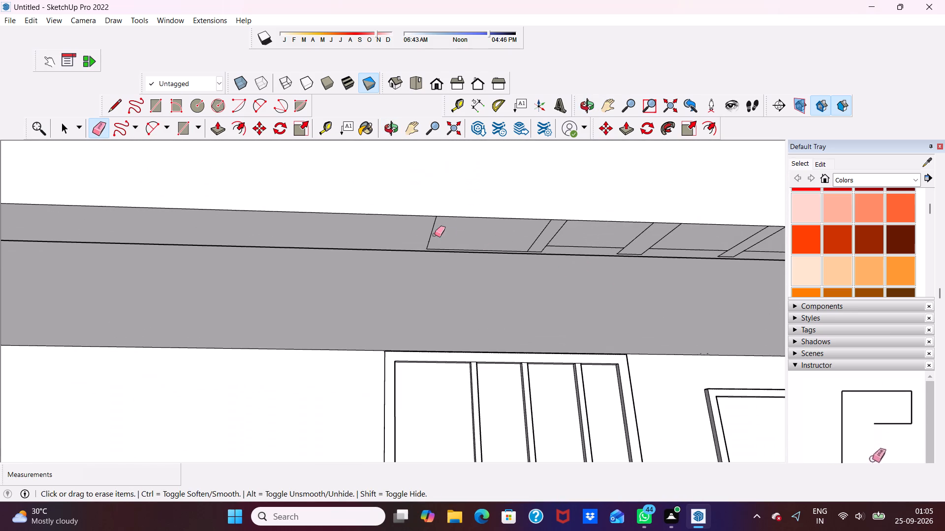
{"action": "left_click_drag", "start_coordinate": [430, 232], "coordinate": [639, 241]}
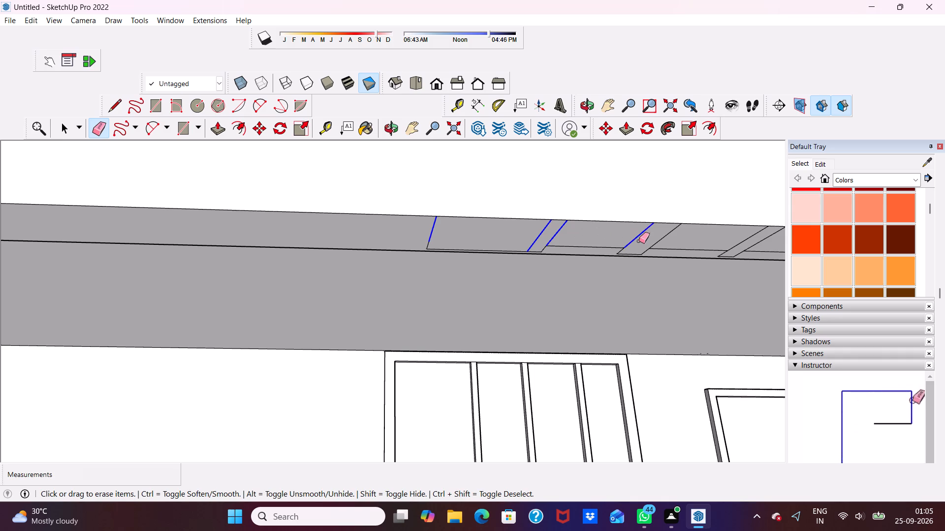
{"action": "left_click_drag", "start_coordinate": [639, 241], "coordinate": [723, 244]}
Erase the stepped outline edges left along the band's underside above the four-pane window.
{"action": "scroll", "coordinate": [572, 268], "scroll_direction": "down", "scroll_amount": 4}
{"action": "scroll", "coordinate": [413, 235], "scroll_direction": "down", "scroll_amount": 3}
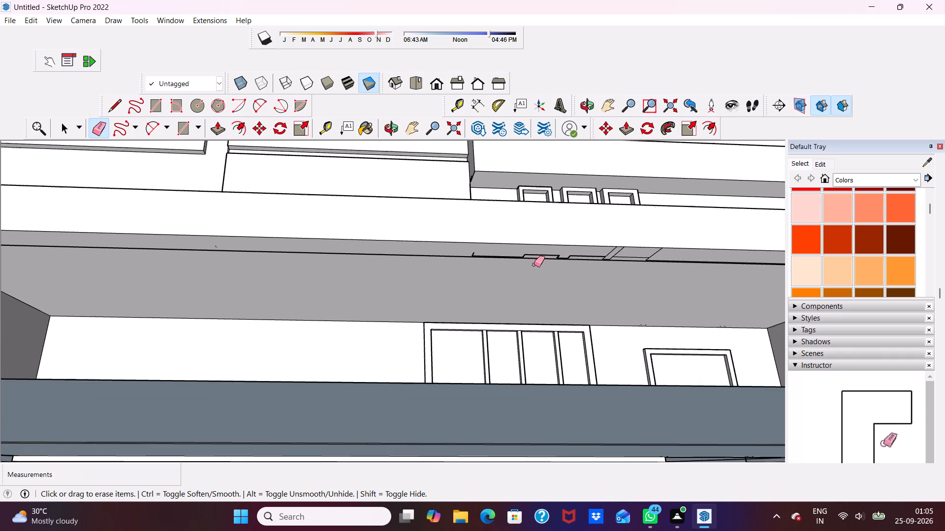
{"action": "middle_click_drag", "start_coordinate": [535, 264], "coordinate": [527, 264]}
{"action": "scroll", "coordinate": [527, 264], "scroll_direction": "up", "scroll_amount": 10}
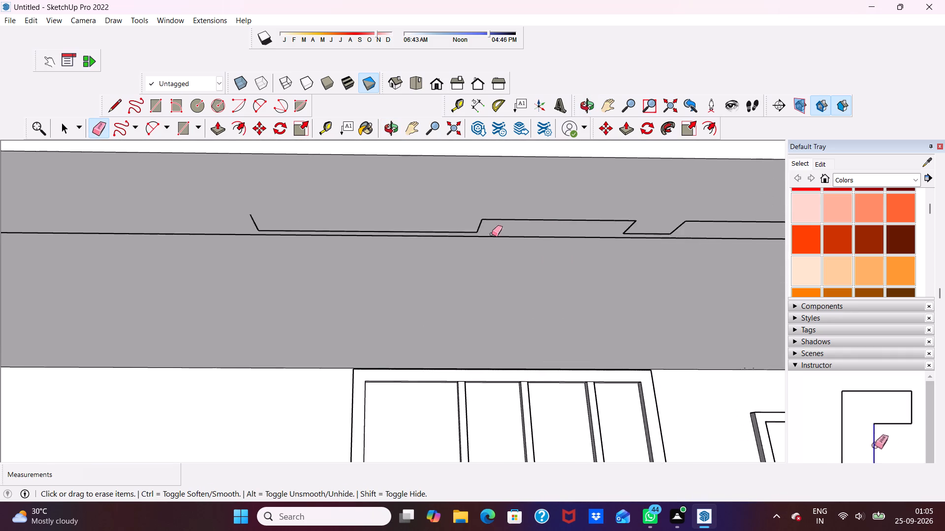
{"action": "scroll", "coordinate": [492, 234], "scroll_direction": "up", "scroll_amount": 2}
{"action": "left_click_drag", "start_coordinate": [201, 221], "coordinate": [247, 229]}
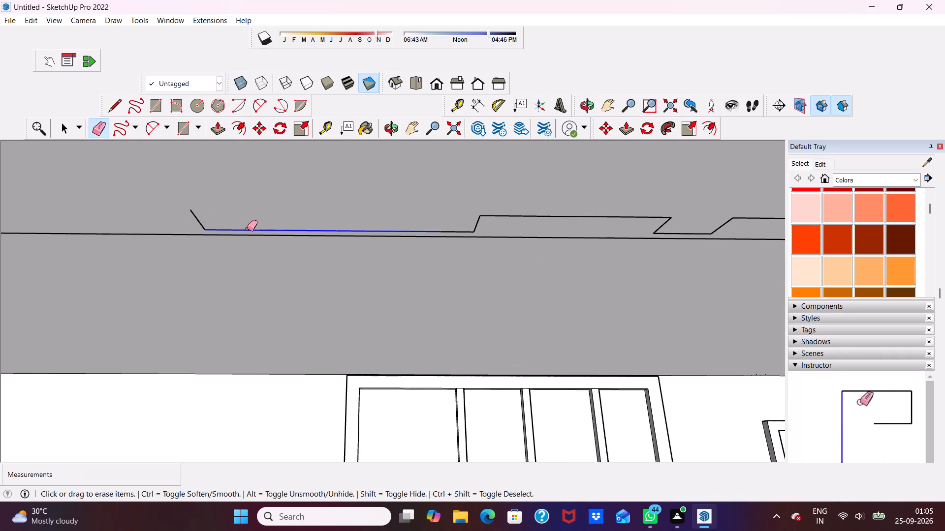
{"action": "left_click_drag", "start_coordinate": [247, 229], "coordinate": [659, 230]}
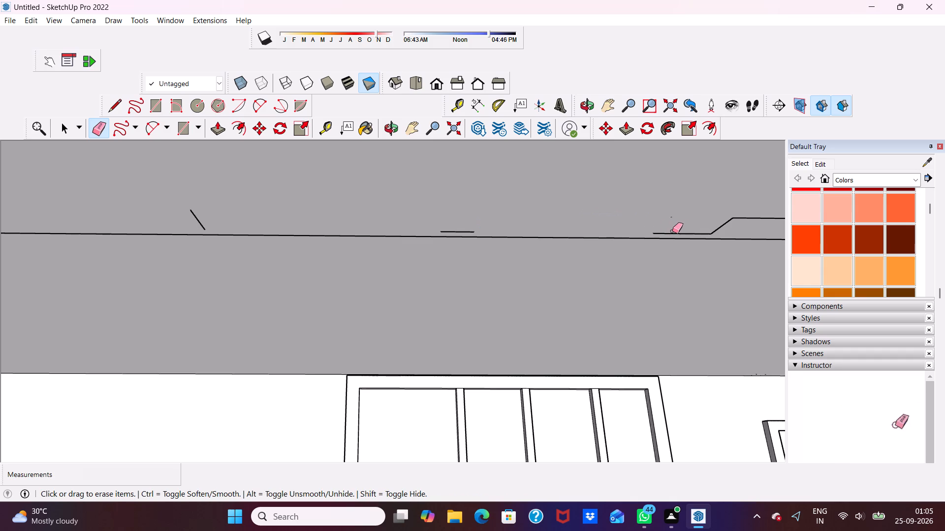
{"action": "left_click", "coordinate": [680, 234]}
{"action": "left_click", "coordinate": [723, 228]}
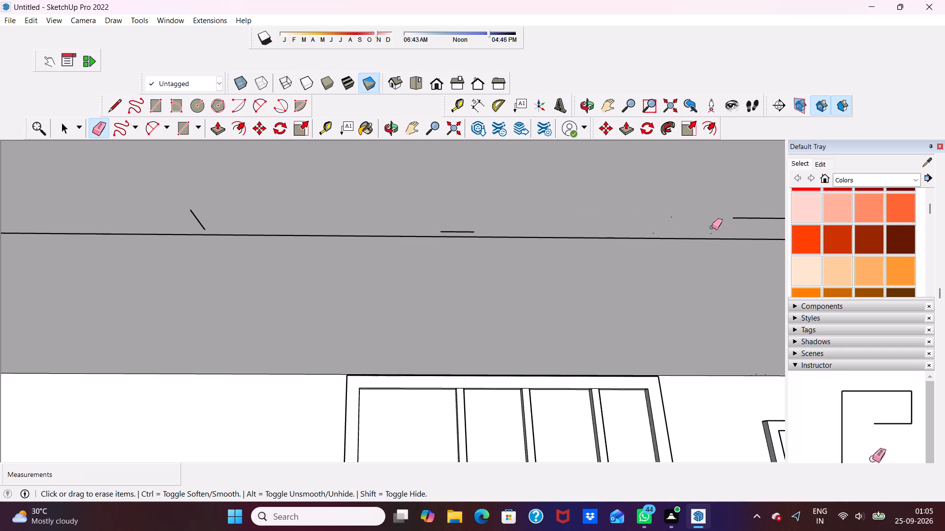
Erase the crossing seams, their connecting outline and leftover stubs on the band's underside between the four-pane window and the door.
{"action": "scroll", "coordinate": [546, 244], "scroll_direction": "down", "scroll_amount": 7}
{"action": "left_click_drag", "start_coordinate": [737, 240], "coordinate": [650, 237]}
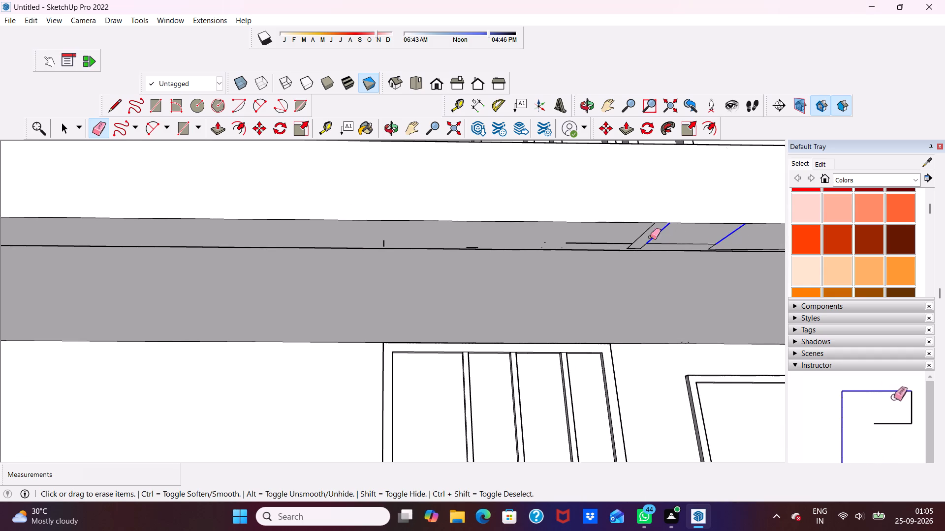
{"action": "left_click_drag", "start_coordinate": [650, 237], "coordinate": [606, 245]}
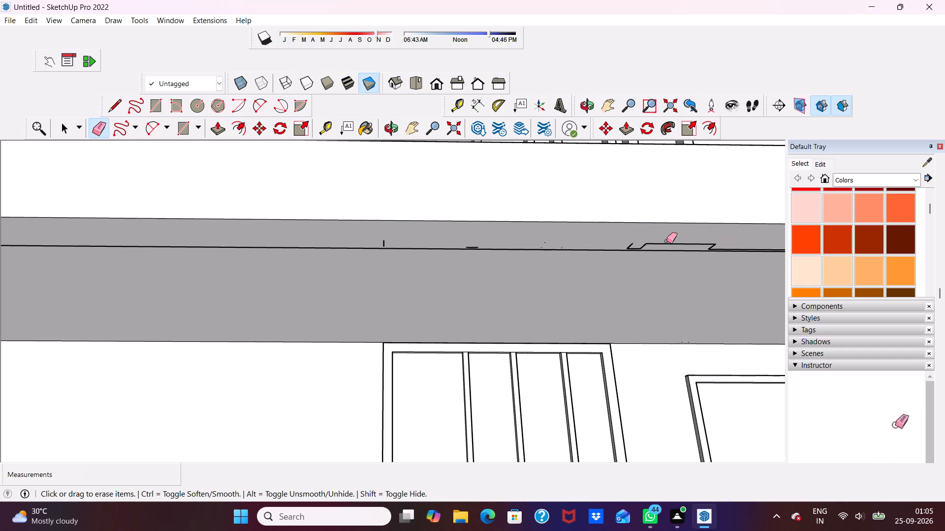
{"action": "left_click", "coordinate": [666, 241]}
{"action": "left_click", "coordinate": [662, 244]}
{"action": "left_click", "coordinate": [633, 249]}
{"action": "left_click_drag", "start_coordinate": [628, 246], "coordinate": [639, 243]}
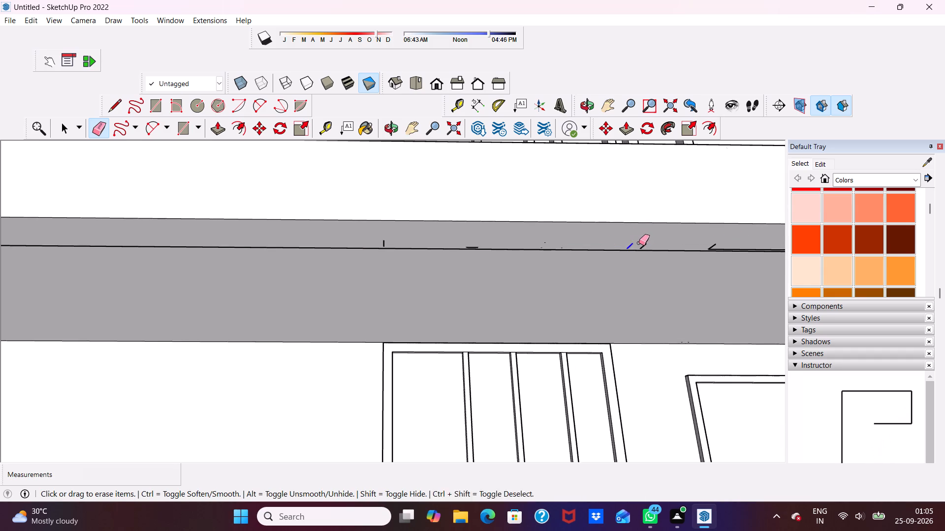
{"action": "left_click_drag", "start_coordinate": [639, 243], "coordinate": [642, 243]}
{"action": "left_click", "coordinate": [646, 245]}
{"action": "scroll", "coordinate": [600, 268], "scroll_direction": "down", "scroll_amount": 1}
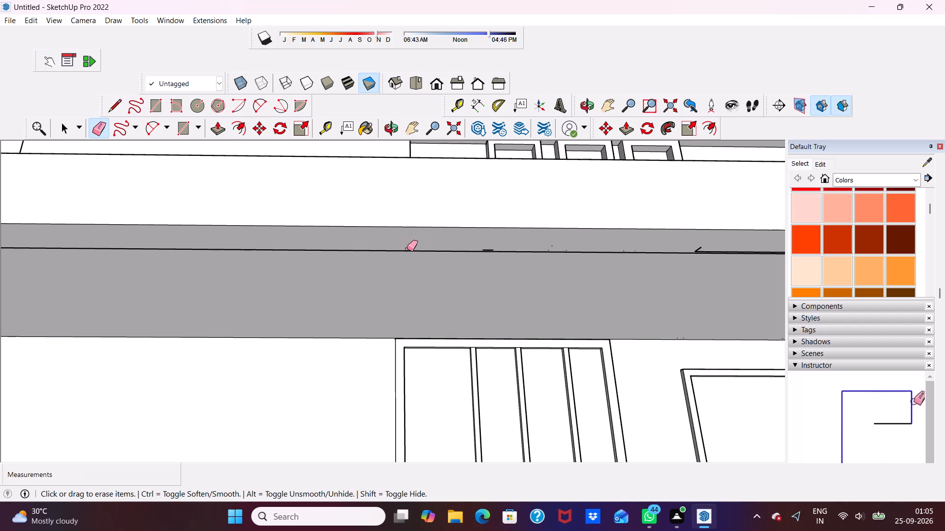
{"action": "left_click_drag", "start_coordinate": [410, 245], "coordinate": [691, 251]}
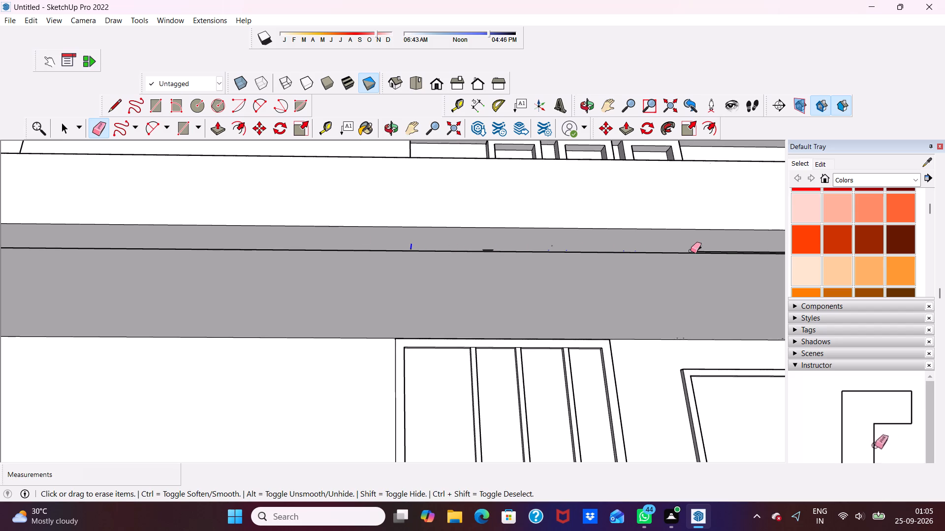
{"action": "left_click_drag", "start_coordinate": [691, 251], "coordinate": [702, 250]}
Erase the last group of seams crossing the band's underside near its far end, below the narrow upright blocks.
{"action": "scroll", "coordinate": [445, 274], "scroll_direction": "down", "scroll_amount": 8}
{"action": "scroll", "coordinate": [283, 226], "scroll_direction": "down", "scroll_amount": 3}
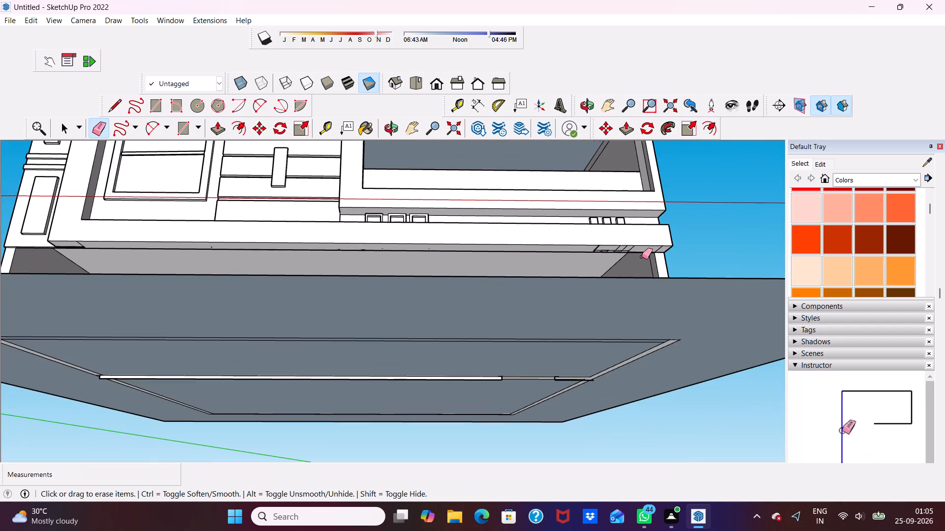
{"action": "scroll", "coordinate": [642, 257], "scroll_direction": "up", "scroll_amount": 7}
{"action": "left_click", "coordinate": [667, 239]}
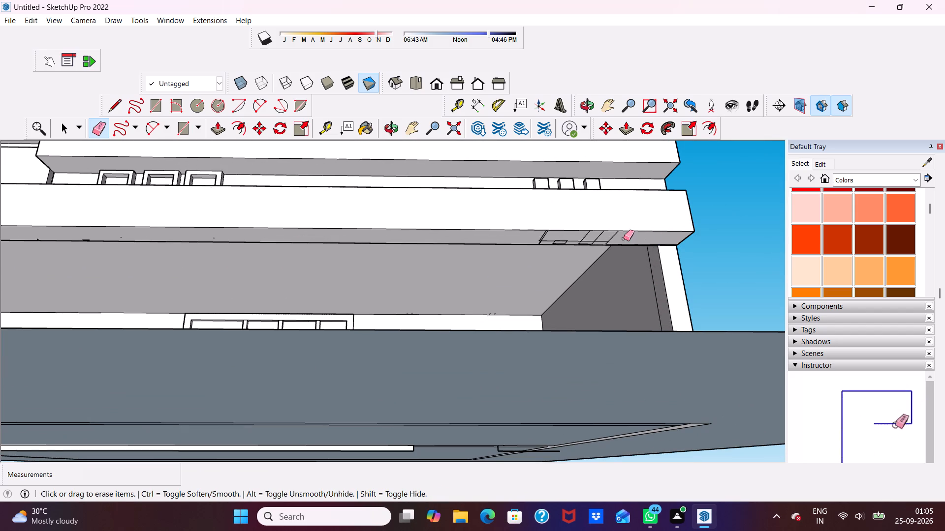
{"action": "left_click_drag", "start_coordinate": [621, 237], "coordinate": [538, 234]}
Erase the remaining lengthwise edges and short stubs along the underside's inner edge near the band's far end.
{"action": "scroll", "coordinate": [544, 242], "scroll_direction": "up", "scroll_amount": 3}
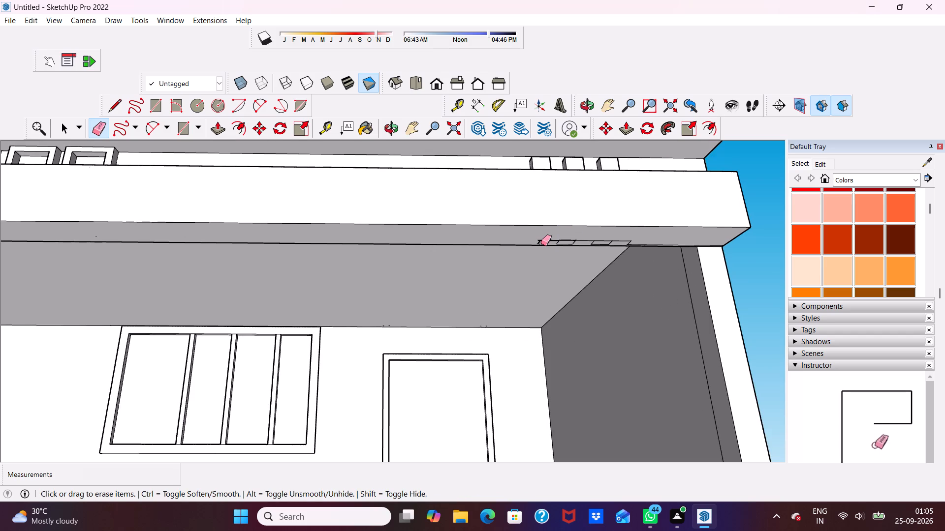
{"action": "left_click_drag", "start_coordinate": [541, 243], "coordinate": [609, 244]}
{"action": "scroll", "coordinate": [630, 242], "scroll_direction": "up", "scroll_amount": 2}
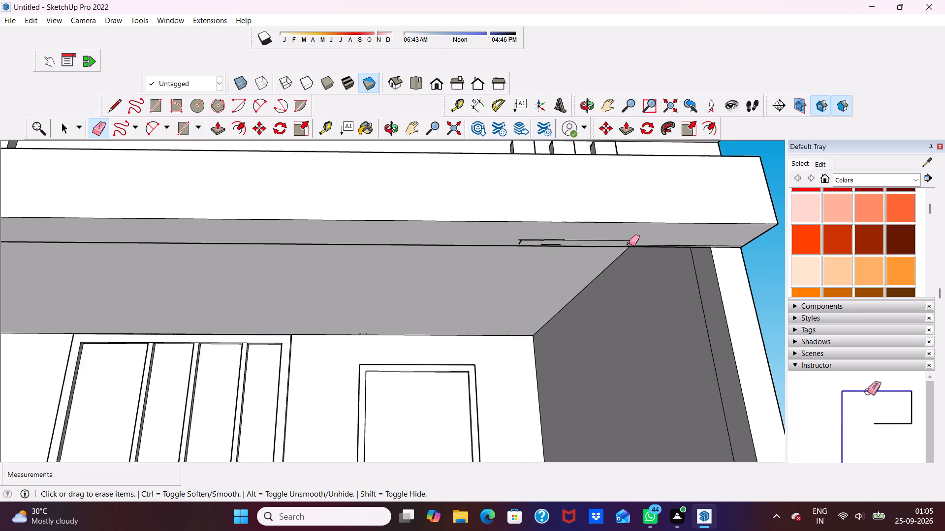
{"action": "scroll", "coordinate": [629, 243], "scroll_direction": "up", "scroll_amount": 1}
{"action": "left_click", "coordinate": [629, 243]}
{"action": "left_click", "coordinate": [629, 240]}
{"action": "left_click", "coordinate": [581, 238]}
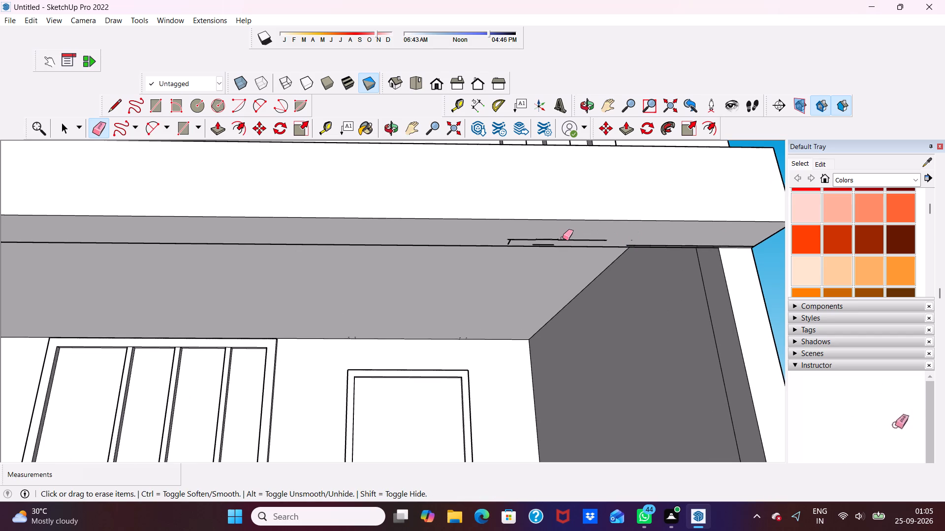
{"action": "left_click", "coordinate": [560, 238]}
{"action": "left_click", "coordinate": [559, 239]}
{"action": "left_click_drag", "start_coordinate": [549, 239], "coordinate": [544, 244]}
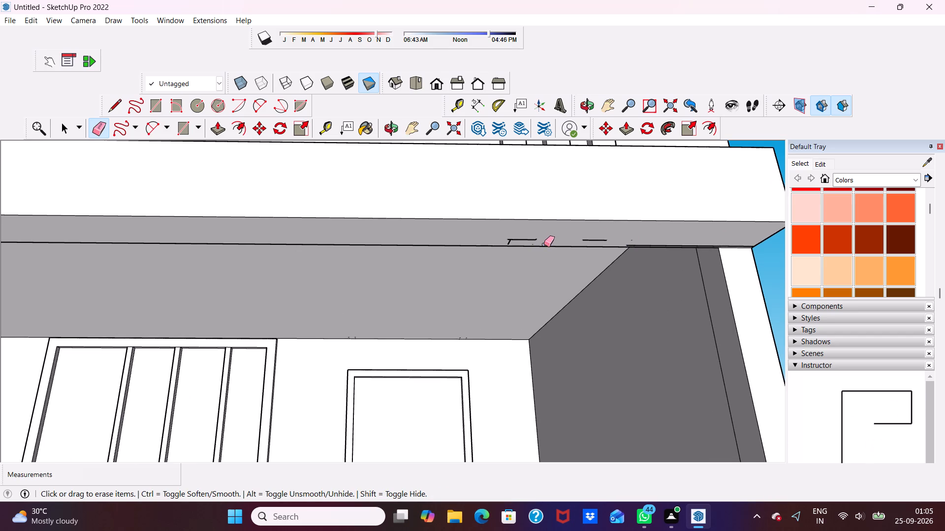
{"action": "left_click_drag", "start_coordinate": [508, 244], "coordinate": [591, 241]}
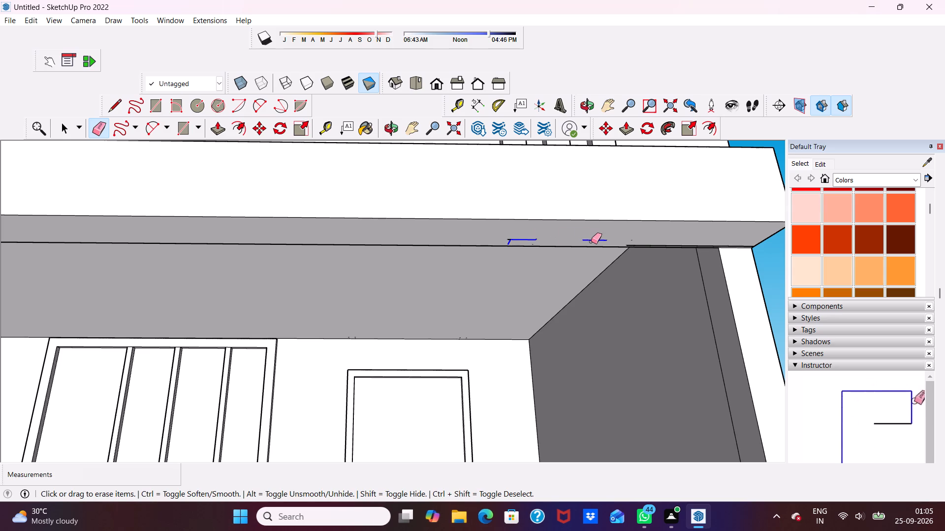
{"action": "left_click_drag", "start_coordinate": [591, 241], "coordinate": [613, 243]}
{"action": "scroll", "coordinate": [718, 250], "scroll_direction": "down", "scroll_amount": 3}
{"action": "key", "text": "space"}
Examine the bottom front band and lower facade from below and from the front.
{"action": "scroll", "coordinate": [571, 252], "scroll_direction": "down", "scroll_amount": 3}
{"action": "middle_click_drag", "start_coordinate": [546, 252], "coordinate": [598, 295]}
{"action": "scroll", "coordinate": [550, 267], "scroll_direction": "up", "scroll_amount": 1}
{"action": "scroll", "coordinate": [422, 208], "scroll_direction": "down", "scroll_amount": 5}
{"action": "scroll", "coordinate": [429, 238], "scroll_direction": "up", "scroll_amount": 1}
{"action": "scroll", "coordinate": [393, 233], "scroll_direction": "down", "scroll_amount": 6}
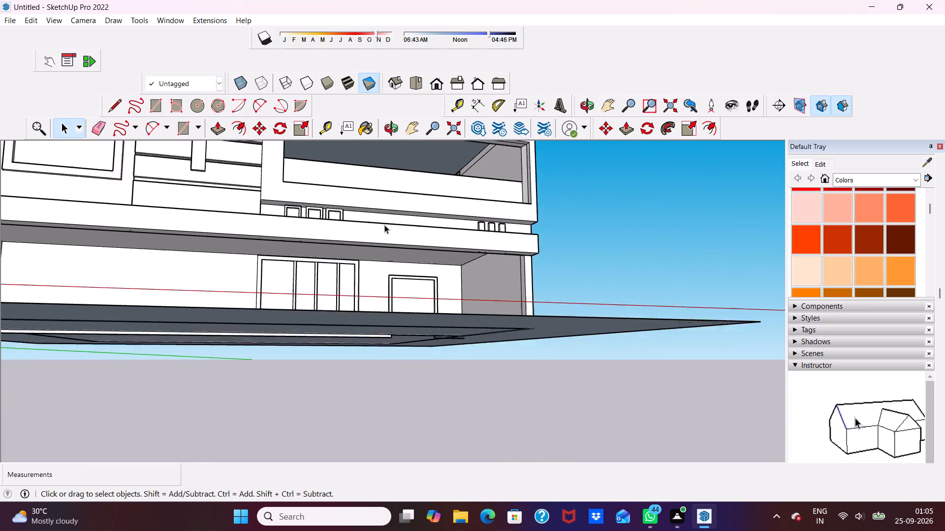
{"action": "scroll", "coordinate": [384, 225], "scroll_direction": "down", "scroll_amount": 2}
{"action": "scroll", "coordinate": [401, 212], "scroll_direction": "up", "scroll_amount": 1}
{"action": "scroll", "coordinate": [394, 231], "scroll_direction": "down", "scroll_amount": 3}
{"action": "scroll", "coordinate": [390, 189], "scroll_direction": "up", "scroll_amount": 3}
{"action": "scroll", "coordinate": [287, 184], "scroll_direction": "down", "scroll_amount": 4}
{"action": "middle_click_drag", "start_coordinate": [253, 226], "coordinate": [194, 166]}
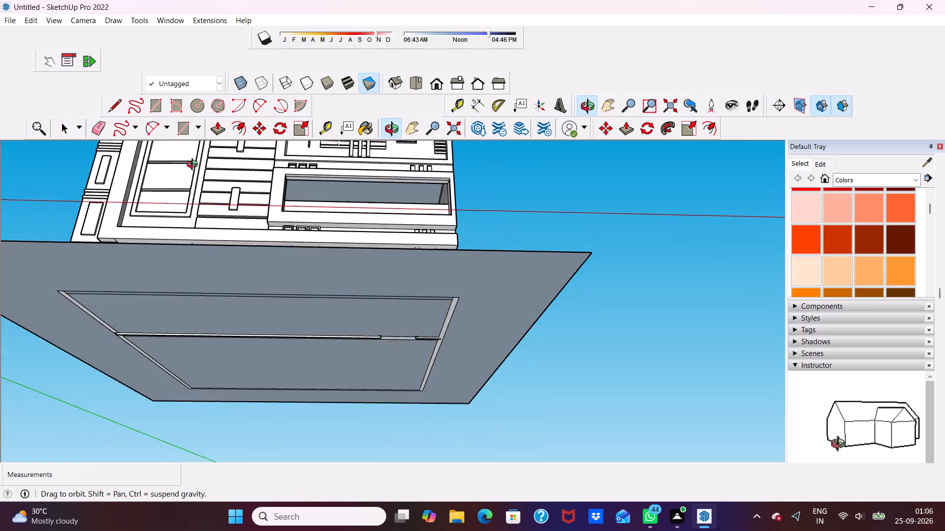
{"action": "middle_click_drag", "start_coordinate": [194, 166], "coordinate": [96, 328]}
{"action": "scroll", "coordinate": [174, 274], "scroll_direction": "up", "scroll_amount": 2}
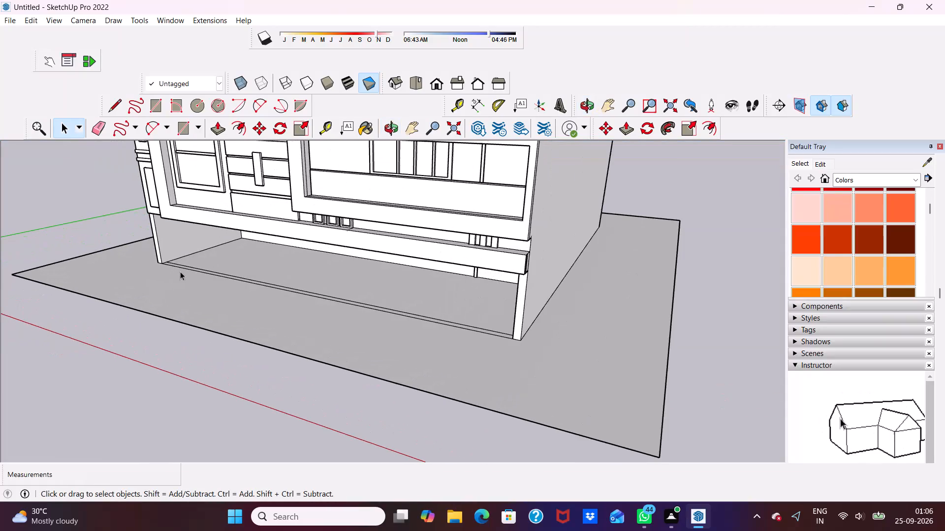
{"action": "middle_click_drag", "start_coordinate": [300, 279], "coordinate": [386, 276]}
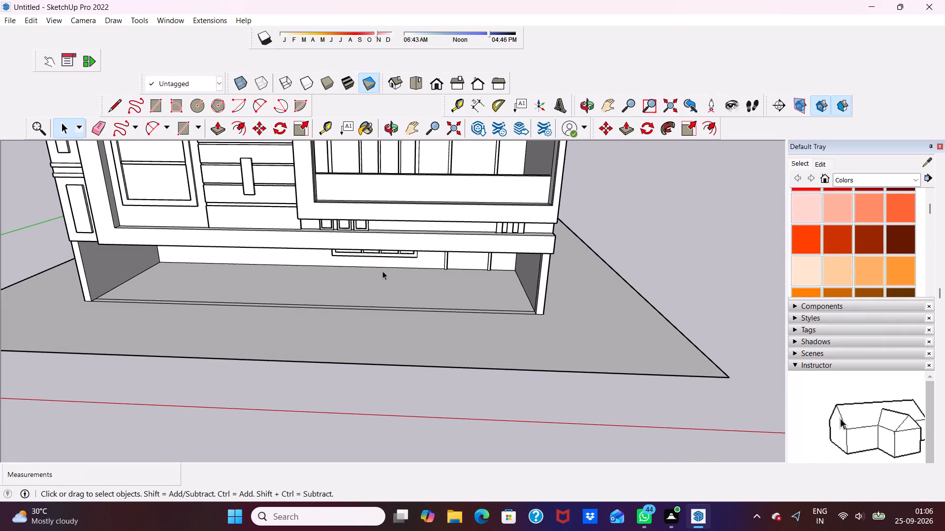
{"action": "scroll", "coordinate": [377, 227], "scroll_direction": "up", "scroll_amount": 3}
{"action": "middle_click_drag", "start_coordinate": [351, 199], "coordinate": [364, 187]}
{"action": "scroll", "coordinate": [364, 187], "scroll_direction": "up", "scroll_amount": 3}
{"action": "scroll", "coordinate": [359, 194], "scroll_direction": "down", "scroll_amount": 6}
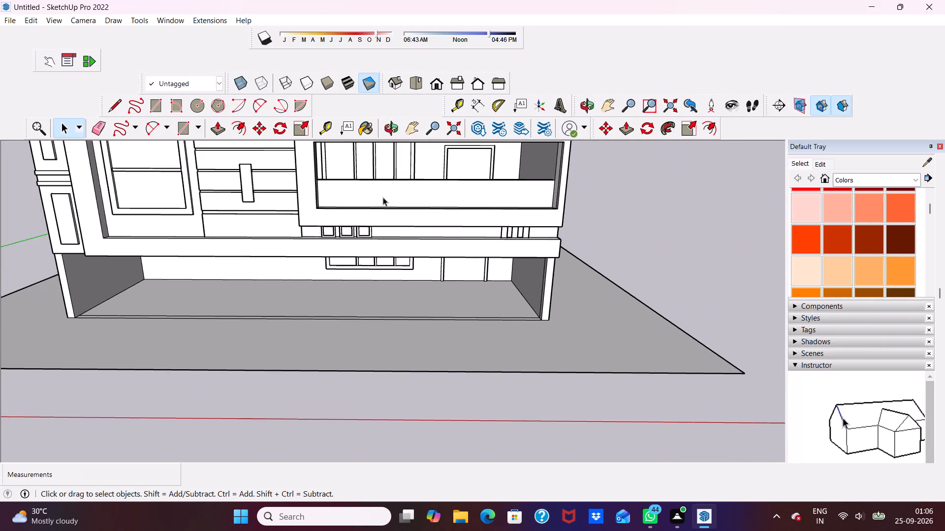
{"action": "scroll", "coordinate": [383, 197], "scroll_direction": "up", "scroll_amount": 4}
{"action": "scroll", "coordinate": [396, 192], "scroll_direction": "down", "scroll_amount": 4}
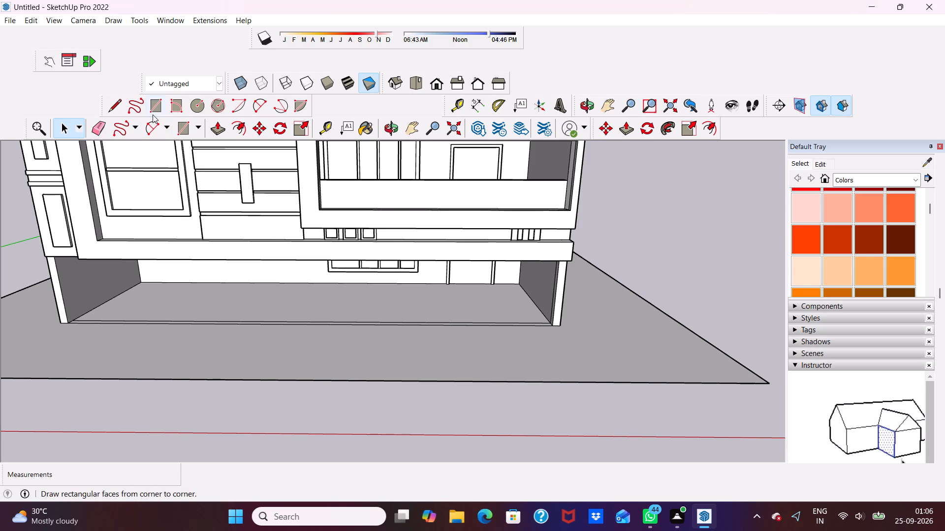
Draw a rectangle about 6' 5 3/8" by 1' 4 7/16" on the balcony parapet's front face, starting from its top edge.
{"action": "left_click", "coordinate": [152, 105]}
{"action": "scroll", "coordinate": [300, 189], "scroll_direction": "up", "scroll_amount": 4}
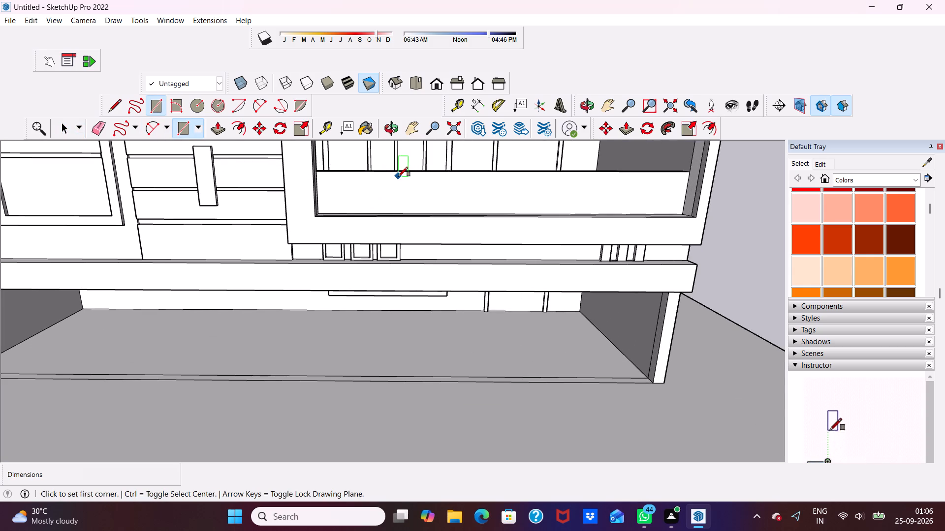
{"action": "left_click", "coordinate": [393, 174]}
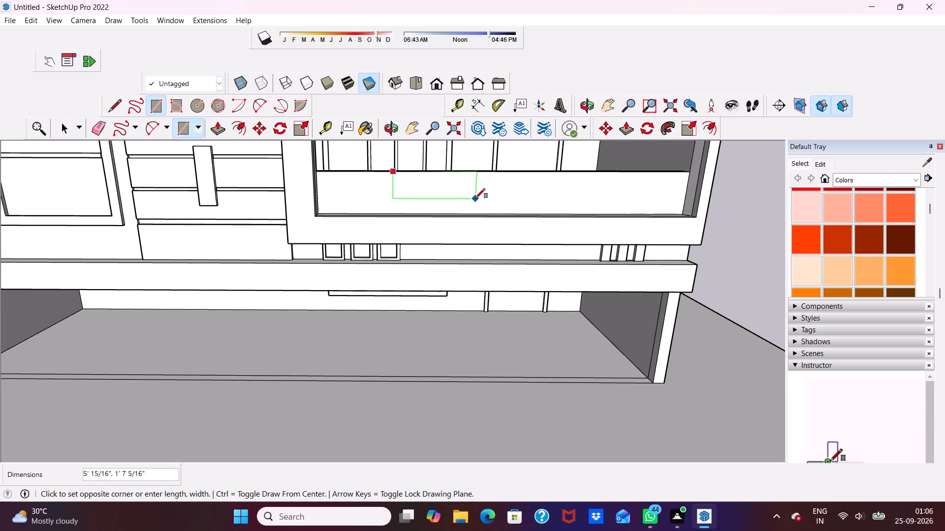
{"action": "left_click", "coordinate": [498, 195]}
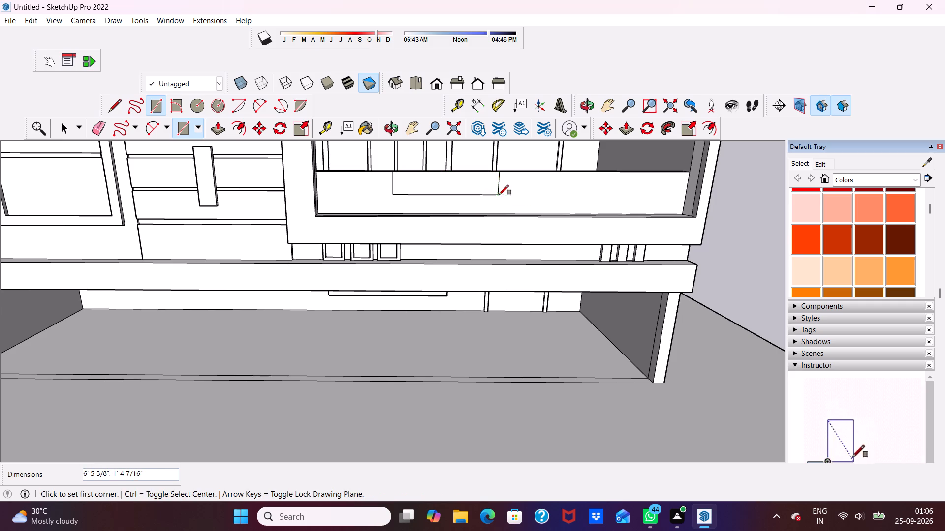
Push the rectangle back through the parapet's thickness to cut an open notch in its top.
{"action": "key", "text": "space"}
{"action": "left_click", "coordinate": [431, 185]}
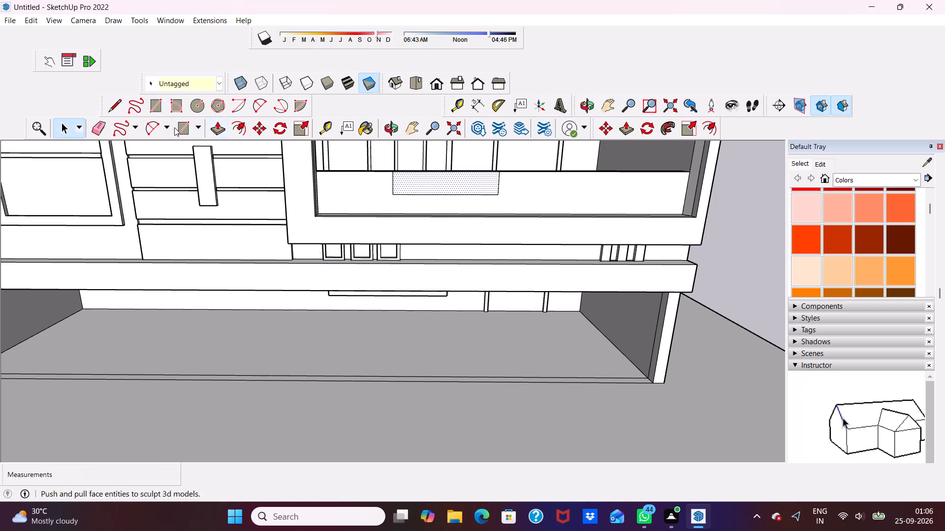
{"action": "left_click", "coordinate": [215, 130]}
{"action": "scroll", "coordinate": [430, 182], "scroll_direction": "up", "scroll_amount": 5}
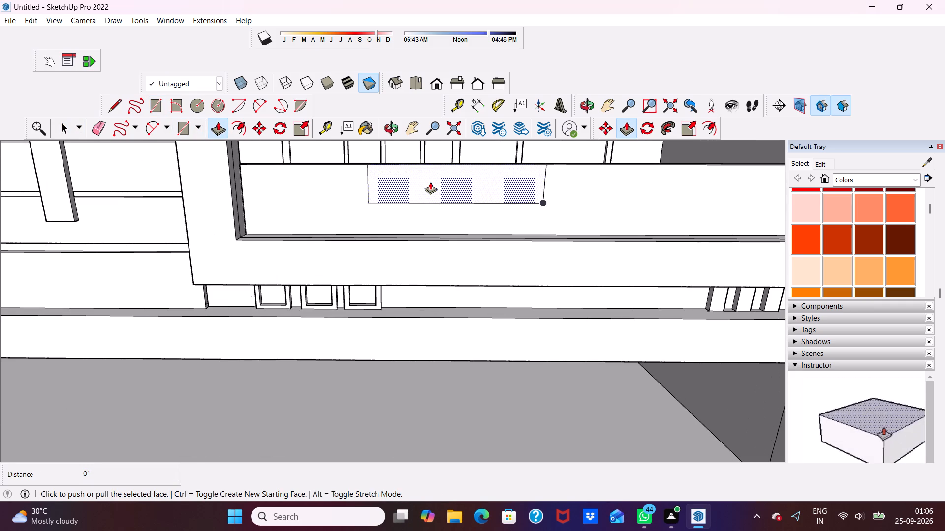
{"action": "left_click_drag", "start_coordinate": [430, 182], "coordinate": [436, 156]}
{"action": "scroll", "coordinate": [415, 204], "scroll_direction": "down", "scroll_amount": 3}
{"action": "middle_click_drag", "start_coordinate": [423, 214], "coordinate": [281, 249]}
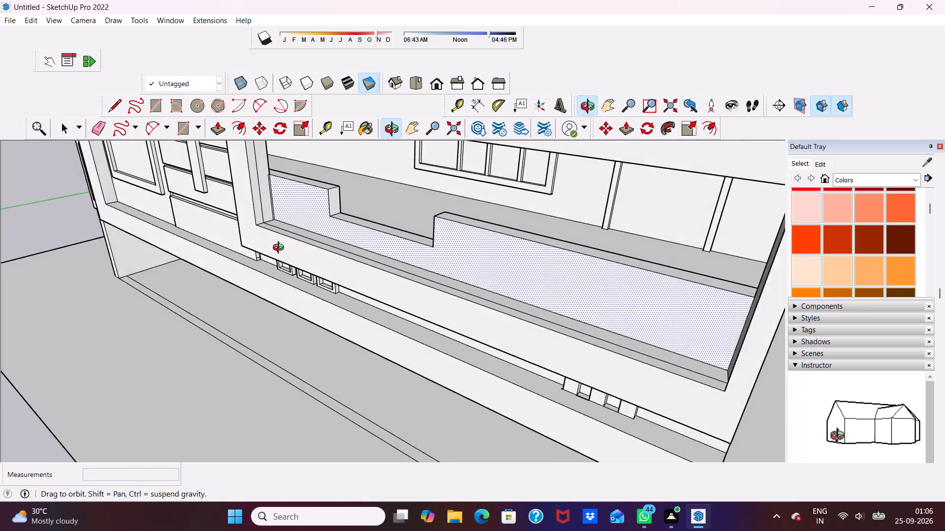
{"action": "middle_click_drag", "start_coordinate": [281, 249], "coordinate": [309, 245]}
{"action": "middle_click_drag", "start_coordinate": [353, 240], "coordinate": [432, 215]}
{"action": "scroll", "coordinate": [432, 215], "scroll_direction": "up", "scroll_amount": 3}
{"action": "key", "text": "space"}
Draw a circle of about 1 11/16" radius near the top of the notch's end face.
{"action": "middle_click_drag", "start_coordinate": [334, 190], "coordinate": [309, 182]}
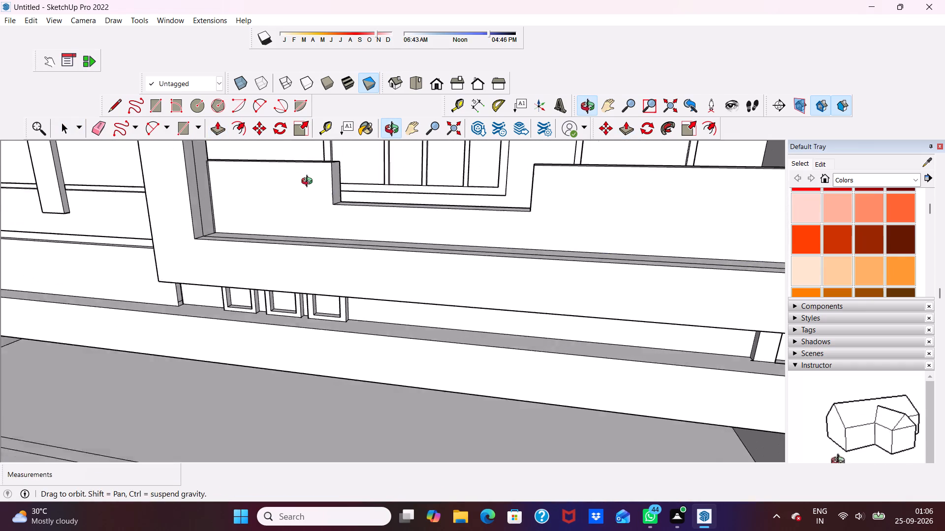
{"action": "middle_click_drag", "start_coordinate": [309, 182], "coordinate": [239, 219]}
{"action": "scroll", "coordinate": [277, 224], "scroll_direction": "up", "scroll_amount": 4}
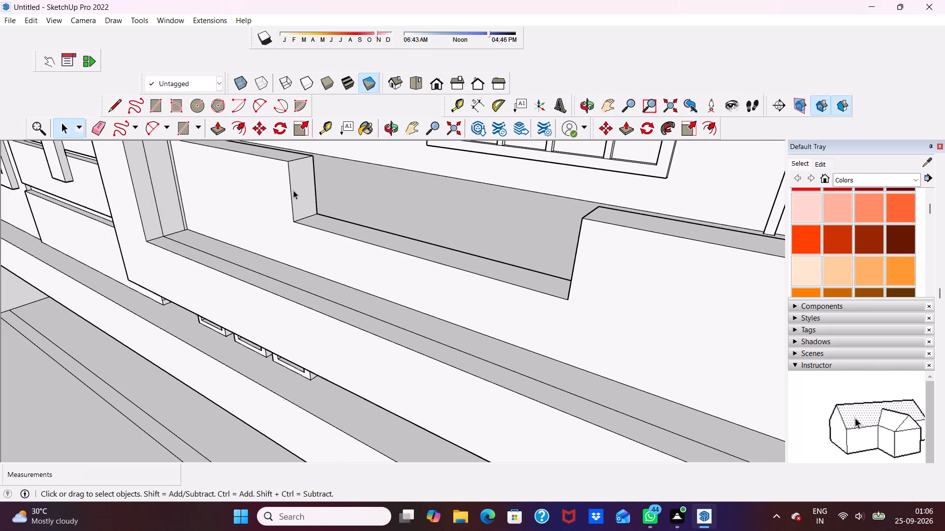
{"action": "scroll", "coordinate": [295, 191], "scroll_direction": "down", "scroll_amount": 3}
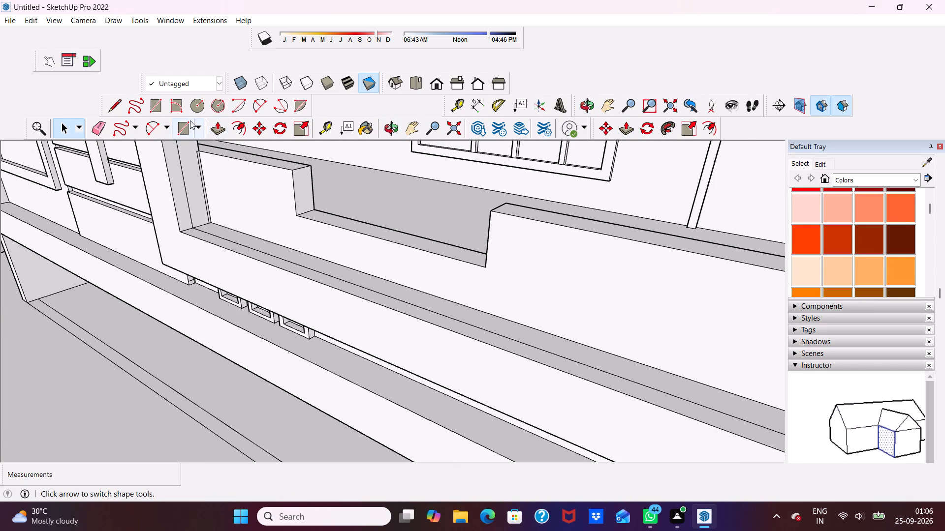
{"action": "left_click", "coordinate": [195, 105]}
{"action": "scroll", "coordinate": [318, 172], "scroll_direction": "up", "scroll_amount": 3}
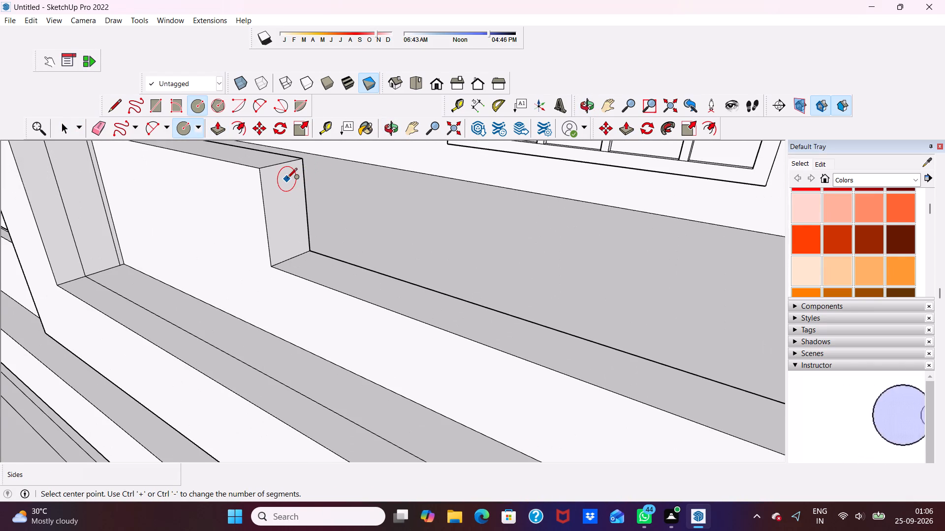
{"action": "left_click", "coordinate": [285, 174]}
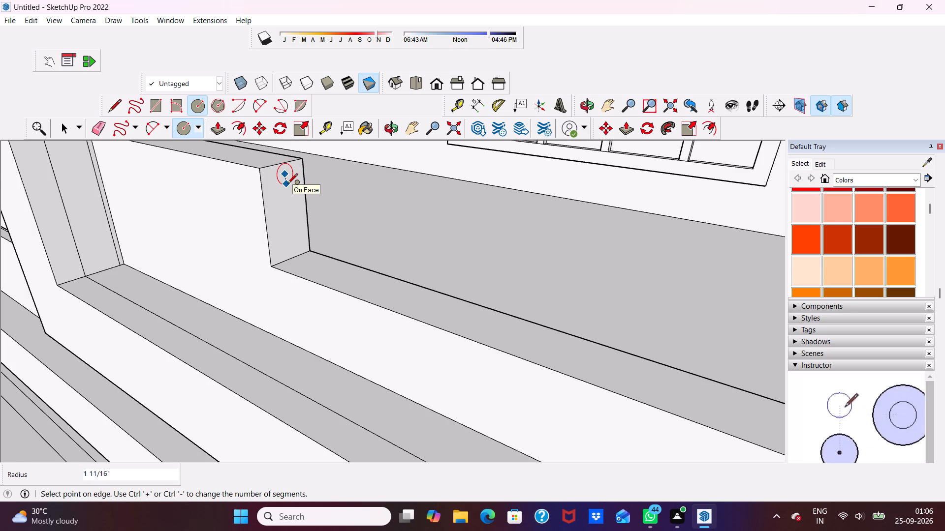
{"action": "left_click", "coordinate": [287, 184]}
Copy the circle down the notch's end face twice, offset about 6 1/16" and then about 5 5/16".
{"action": "key", "text": "space"}
{"action": "double_click", "coordinate": [283, 177]}
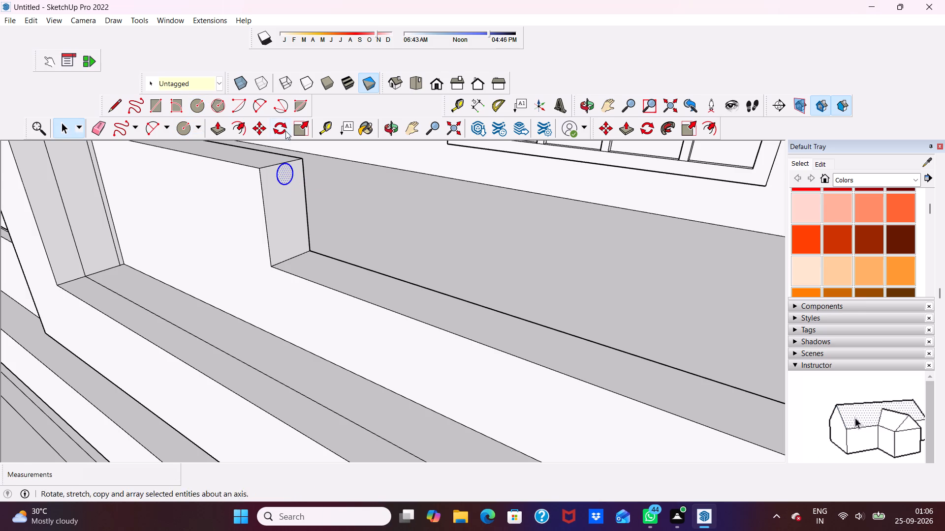
{"action": "left_click", "coordinate": [258, 125]}
{"action": "left_click", "coordinate": [292, 182]}
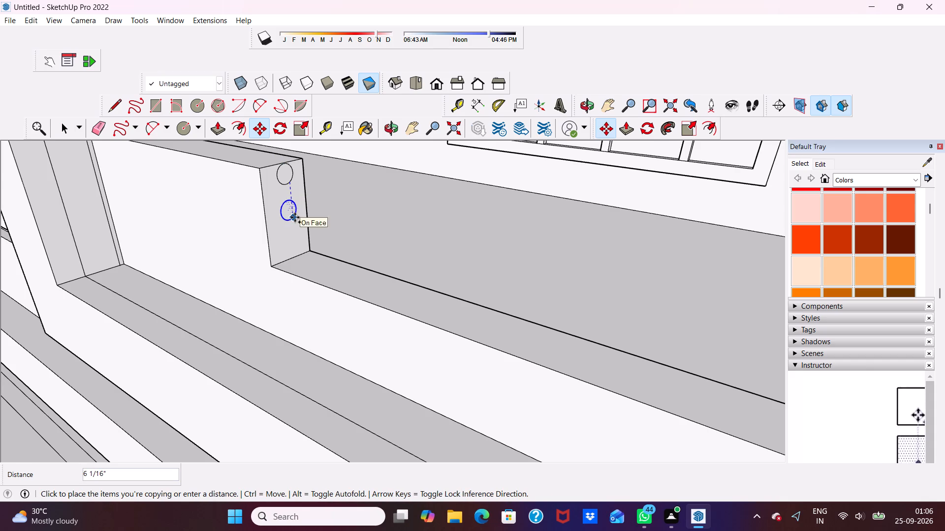
{"action": "left_click", "coordinate": [295, 217]}
{"action": "scroll", "coordinate": [291, 214], "scroll_direction": "down", "scroll_amount": 1}
{"action": "middle_click_drag", "start_coordinate": [291, 214], "coordinate": [239, 239]}
{"action": "scroll", "coordinate": [256, 233], "scroll_direction": "up", "scroll_amount": 2}
{"action": "left_click", "coordinate": [276, 218]}
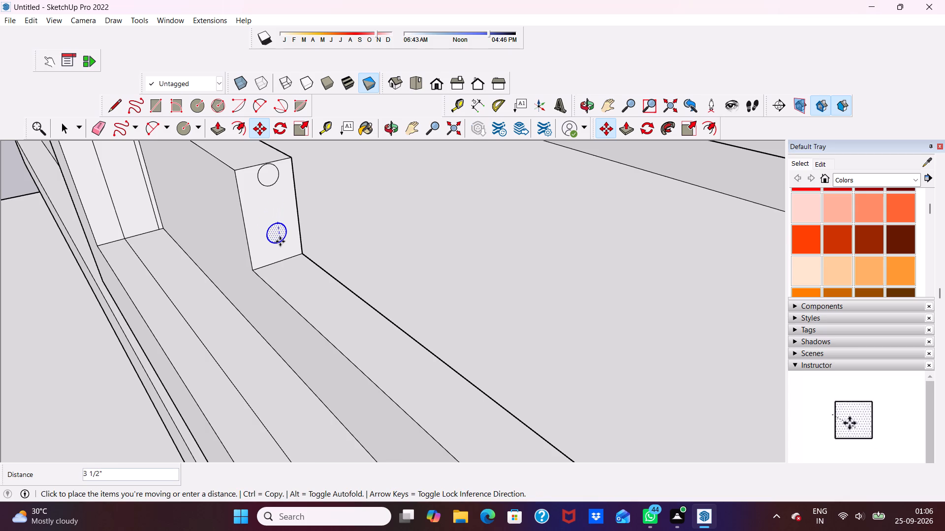
{"action": "left_click", "coordinate": [283, 251]}
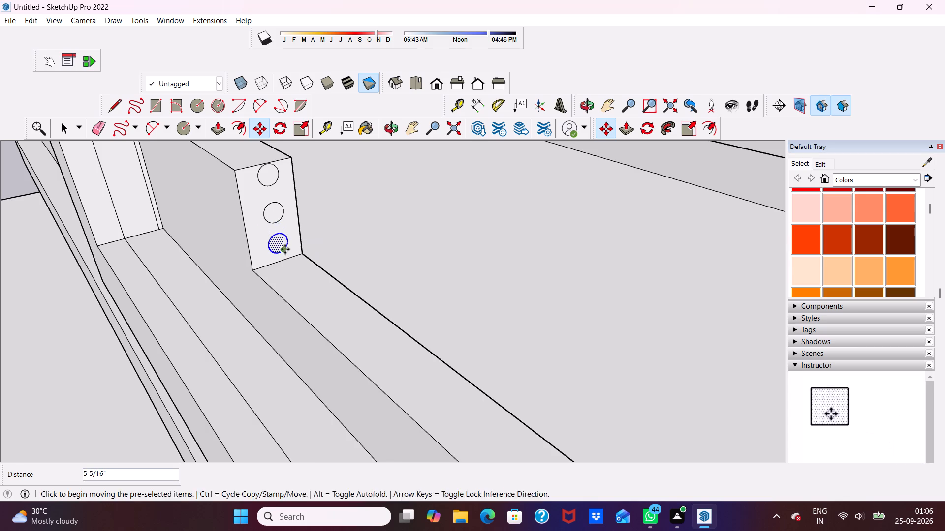
Push/pull the top circle 6' 5 3/8" across the parapet notch to its opposite end face to form the top railing bar.
{"action": "key", "text": "space"}
{"action": "left_click", "coordinate": [268, 176]}
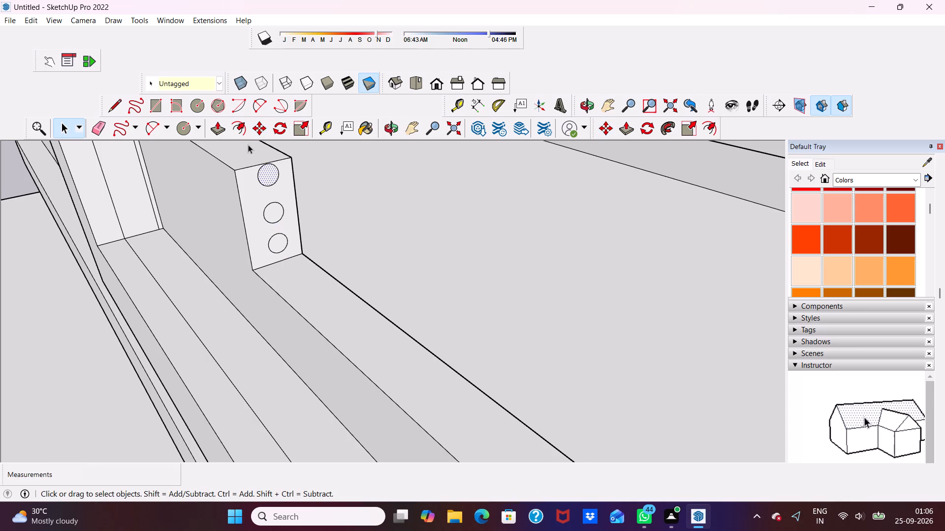
{"action": "left_click", "coordinate": [213, 127]}
{"action": "left_click", "coordinate": [265, 172]}
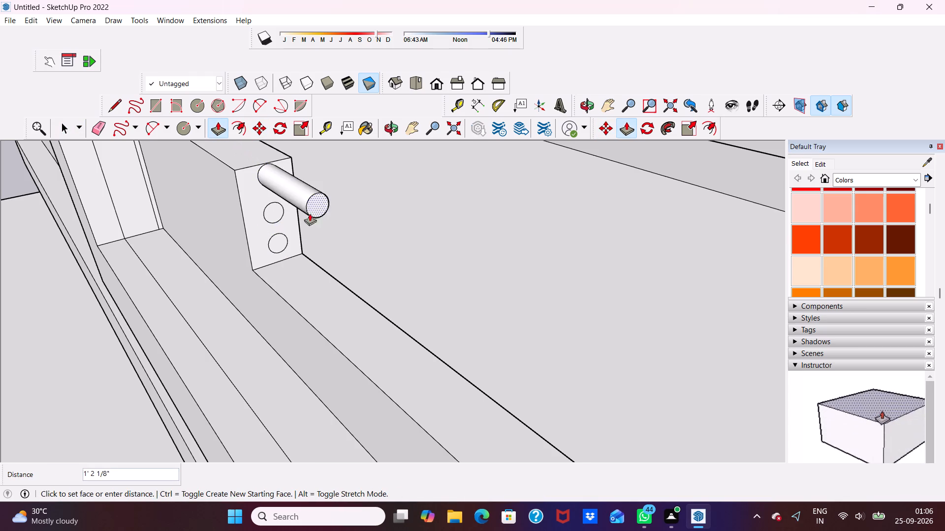
{"action": "scroll", "coordinate": [274, 245], "scroll_direction": "down", "scroll_amount": 4}
{"action": "scroll", "coordinate": [340, 219], "scroll_direction": "down", "scroll_amount": 4}
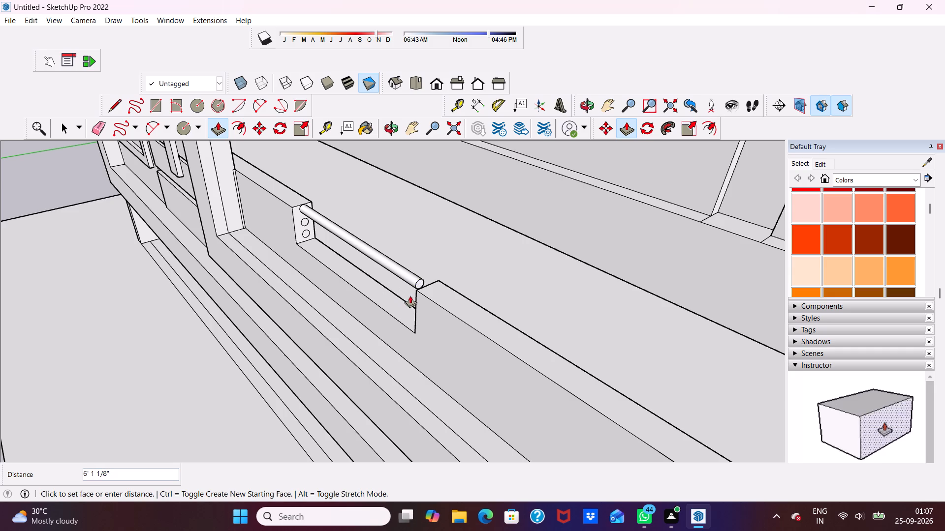
{"action": "left_click", "coordinate": [418, 300]}
Push/pull the middle circle 6' 5 3/8" across the notch to its opposite end face to form the second bar.
{"action": "scroll", "coordinate": [343, 234], "scroll_direction": "up", "scroll_amount": 4}
{"action": "scroll", "coordinate": [292, 224], "scroll_direction": "up", "scroll_amount": 4}
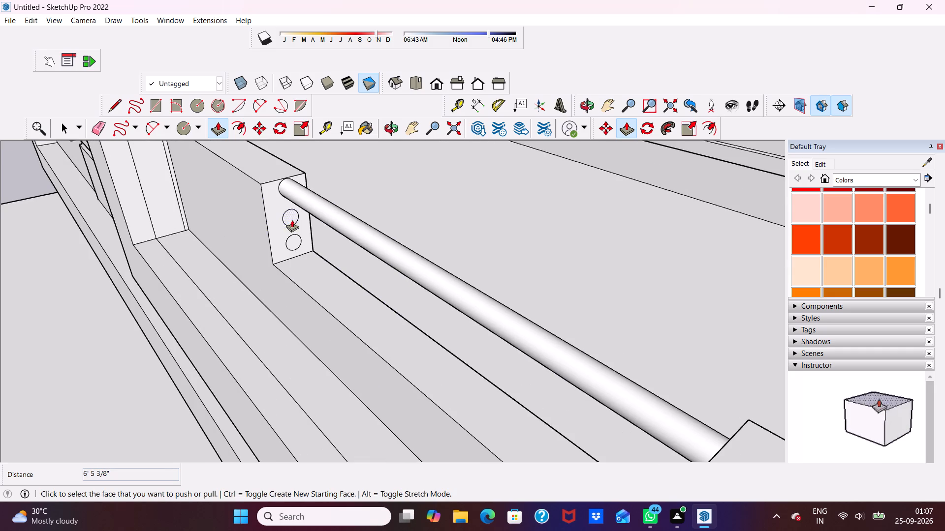
{"action": "left_click", "coordinate": [293, 217]}
{"action": "scroll", "coordinate": [335, 268], "scroll_direction": "down", "scroll_amount": 5}
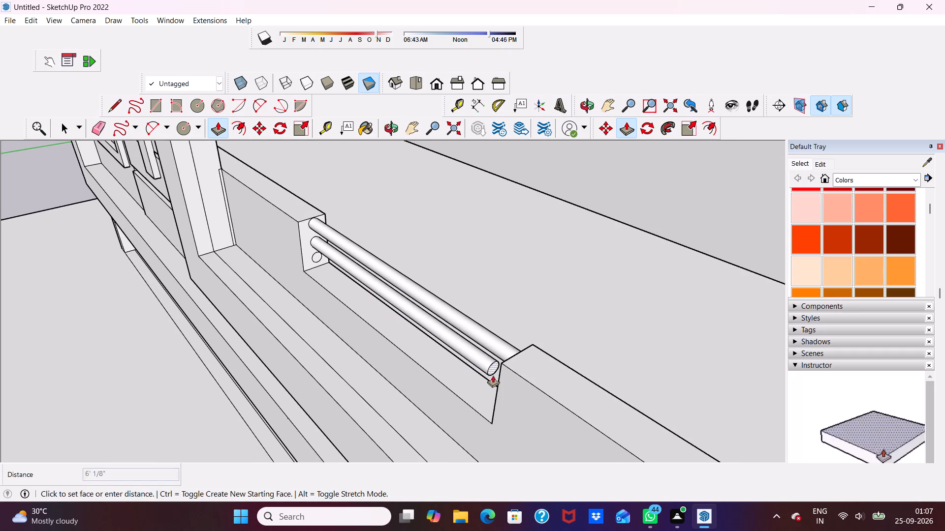
{"action": "left_click", "coordinate": [501, 381]}
Push/pull the bottom circle across the notch to its opposite end face to form the third bar.
{"action": "scroll", "coordinate": [377, 312], "scroll_direction": "up", "scroll_amount": 6}
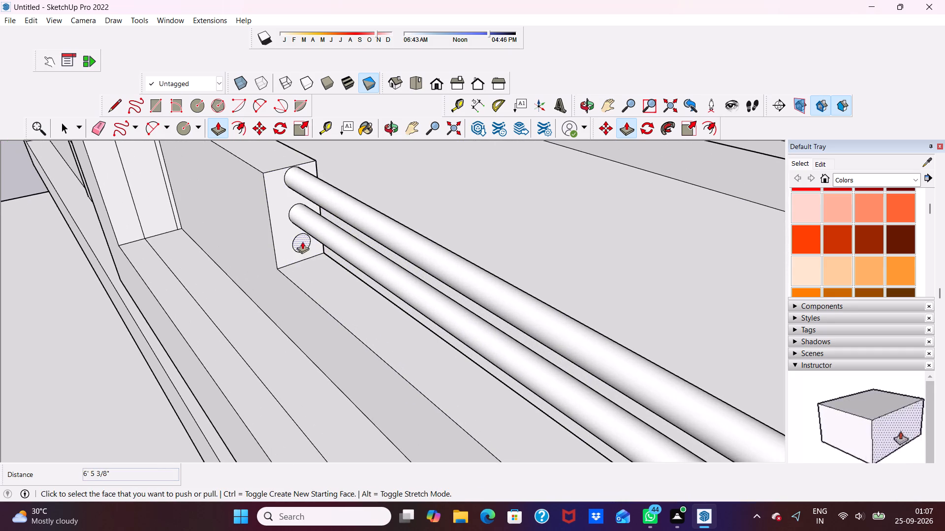
{"action": "left_click_drag", "start_coordinate": [302, 241], "coordinate": [305, 254]}
{"action": "scroll", "coordinate": [399, 309], "scroll_direction": "down", "scroll_amount": 2}
{"action": "scroll", "coordinate": [335, 262], "scroll_direction": "up", "scroll_amount": 2}
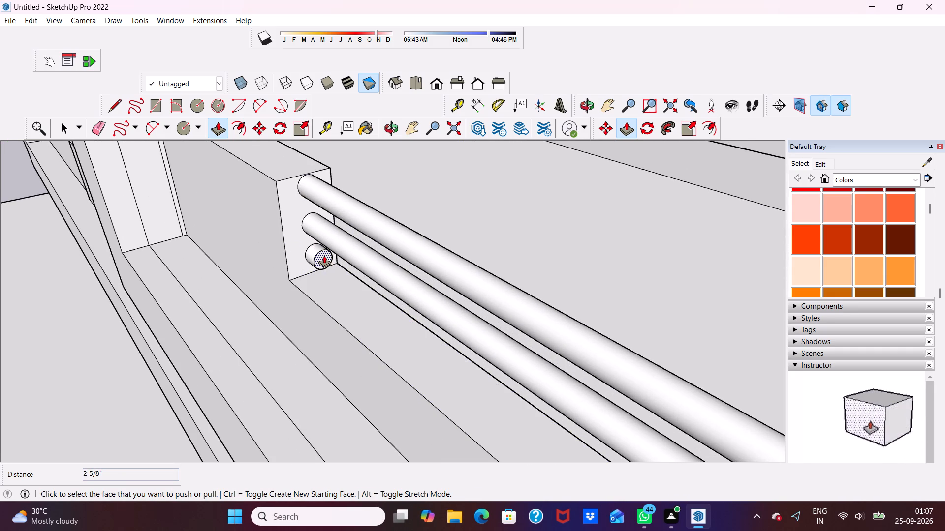
{"action": "left_click_drag", "start_coordinate": [324, 255], "coordinate": [340, 265]}
{"action": "scroll", "coordinate": [337, 254], "scroll_direction": "up", "scroll_amount": 2}
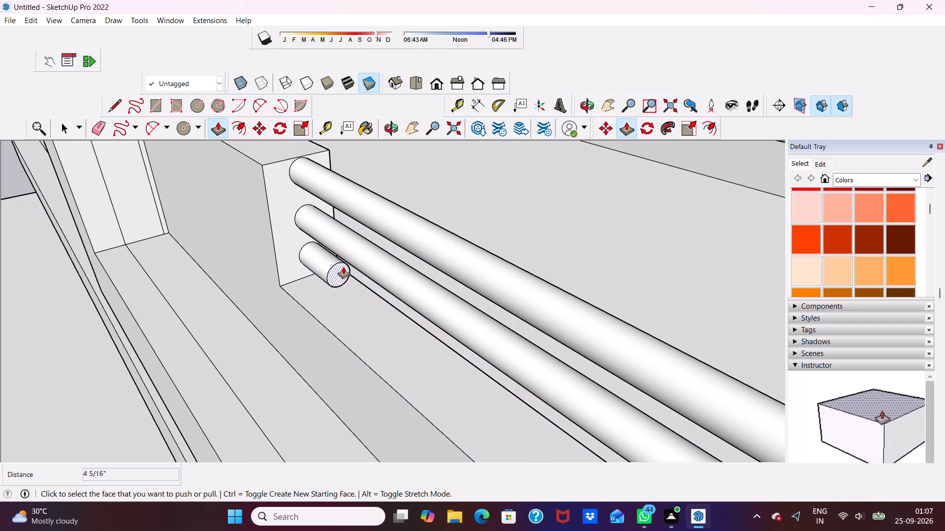
{"action": "left_click_drag", "start_coordinate": [343, 266], "coordinate": [470, 369]}
{"action": "scroll", "coordinate": [446, 320], "scroll_direction": "down", "scroll_amount": 7}
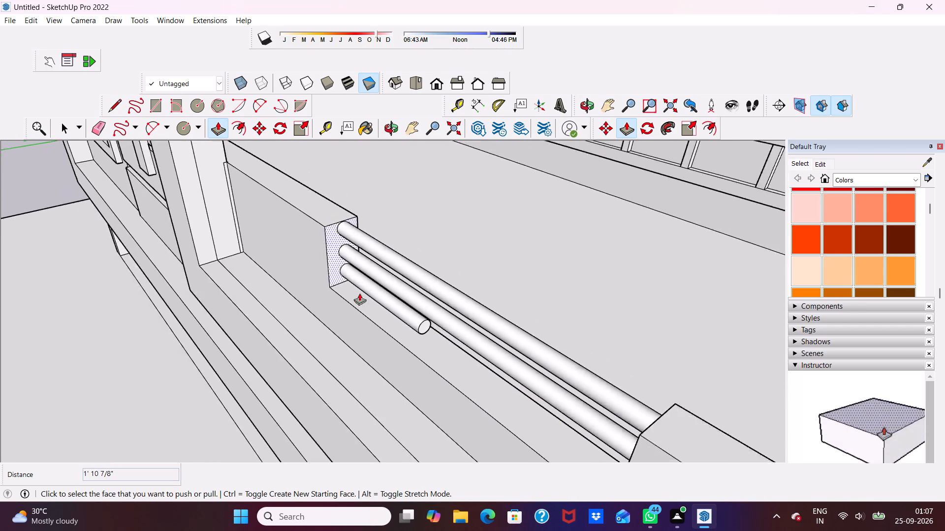
{"action": "scroll", "coordinate": [359, 293], "scroll_direction": "down", "scroll_amount": 6}
{"action": "scroll", "coordinate": [406, 329], "scroll_direction": "up", "scroll_amount": 7}
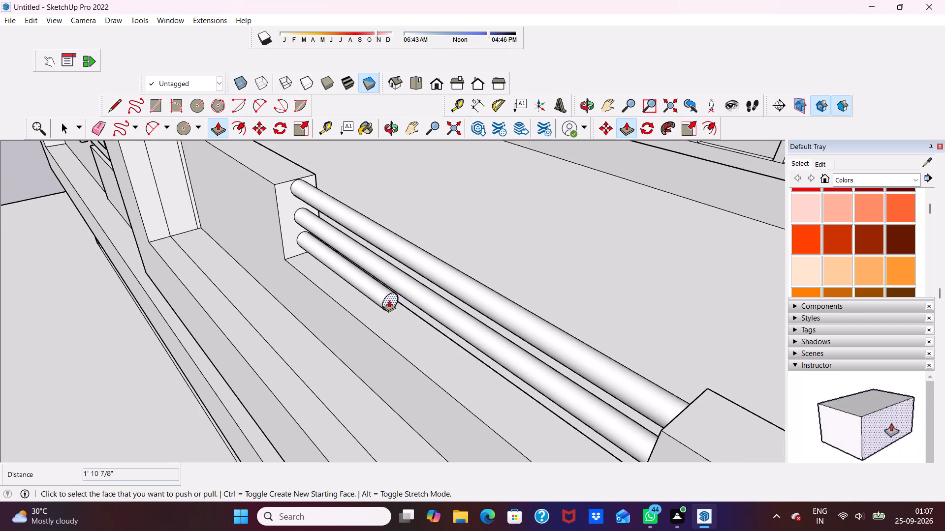
{"action": "left_click_drag", "start_coordinate": [389, 300], "coordinate": [671, 451]}
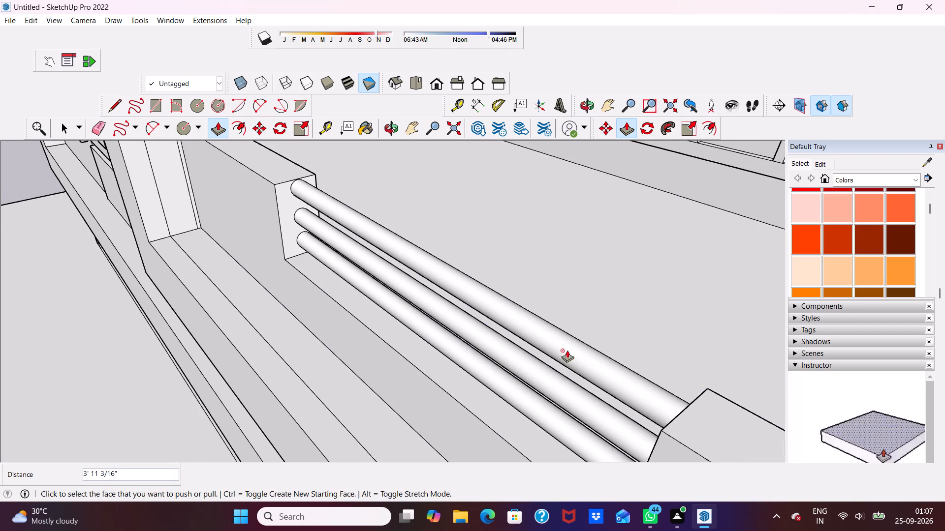
Push the balcony parapet's front face back about 3 1/4", in line with the front of the railing bars.
{"action": "scroll", "coordinate": [557, 344], "scroll_direction": "down", "scroll_amount": 6}
{"action": "middle_click_drag", "start_coordinate": [461, 397], "coordinate": [615, 335]}
{"action": "middle_click", "coordinate": [615, 335]}
{"action": "left_click_drag", "start_coordinate": [617, 319], "coordinate": [617, 309]}
{"action": "scroll", "coordinate": [617, 311], "scroll_direction": "up", "scroll_amount": 1}
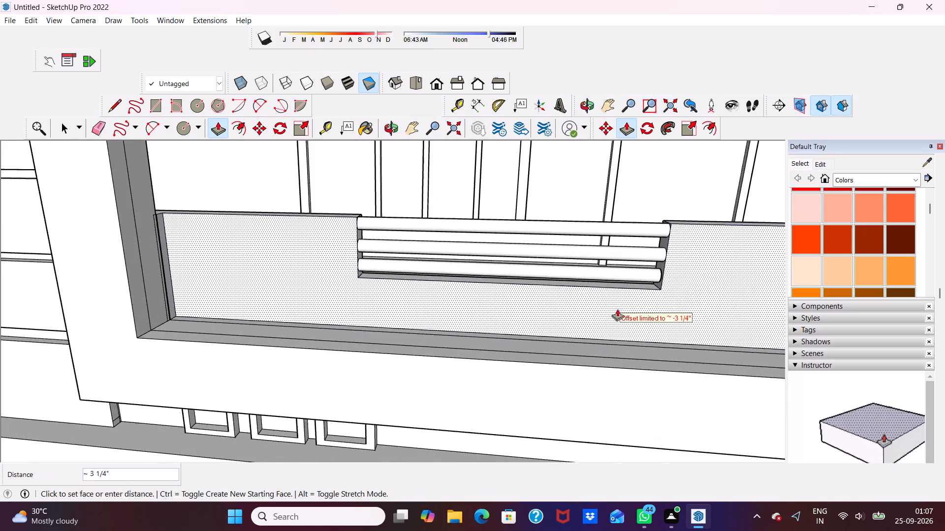
{"action": "scroll", "coordinate": [617, 309], "scroll_direction": "up", "scroll_amount": 1}
{"action": "left_click_drag", "start_coordinate": [617, 309], "coordinate": [617, 307]}
Erase the leftover dividing edges on the side jamb and sill of the balcony opening in front of the parapet.
{"action": "middle_click_drag", "start_coordinate": [485, 273], "coordinate": [490, 231]}
{"action": "scroll", "coordinate": [466, 265], "scroll_direction": "up", "scroll_amount": 2}
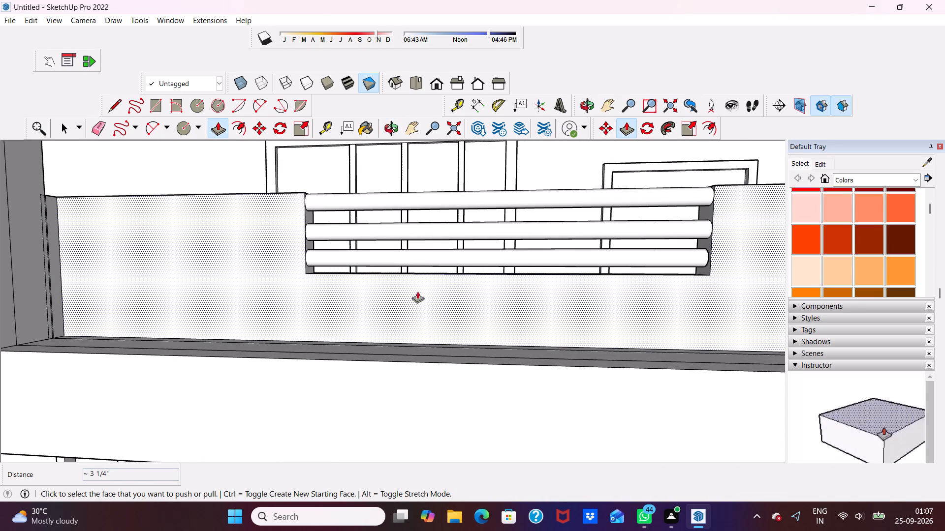
{"action": "scroll", "coordinate": [363, 304], "scroll_direction": "up", "scroll_amount": 1}
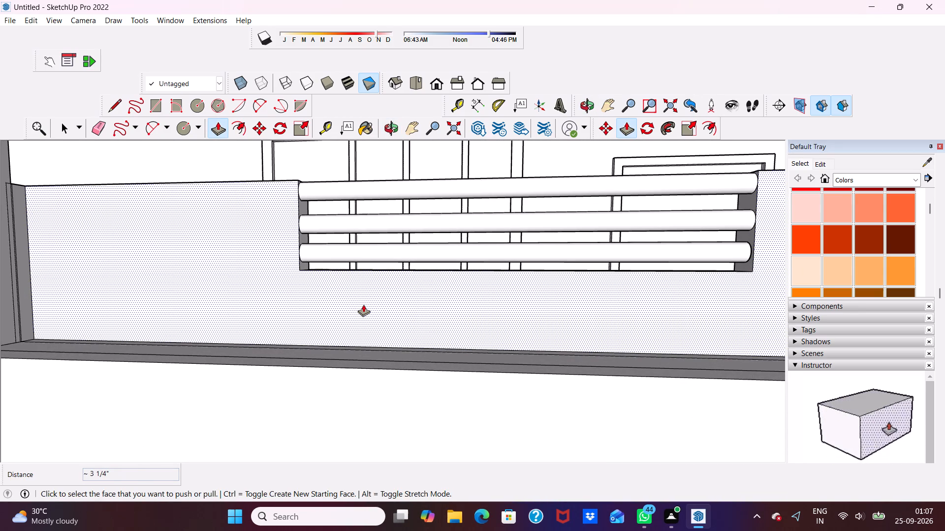
{"action": "scroll", "coordinate": [358, 288], "scroll_direction": "up", "scroll_amount": 1}
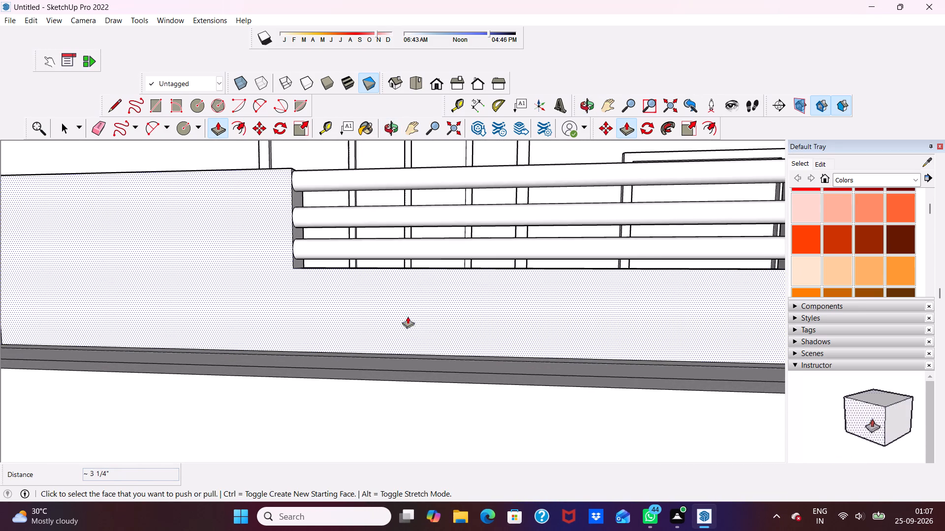
{"action": "scroll", "coordinate": [416, 317], "scroll_direction": "down", "scroll_amount": 1}
{"action": "scroll", "coordinate": [451, 287], "scroll_direction": "down", "scroll_amount": 3}
{"action": "middle_click_drag", "start_coordinate": [429, 324], "coordinate": [407, 378]}
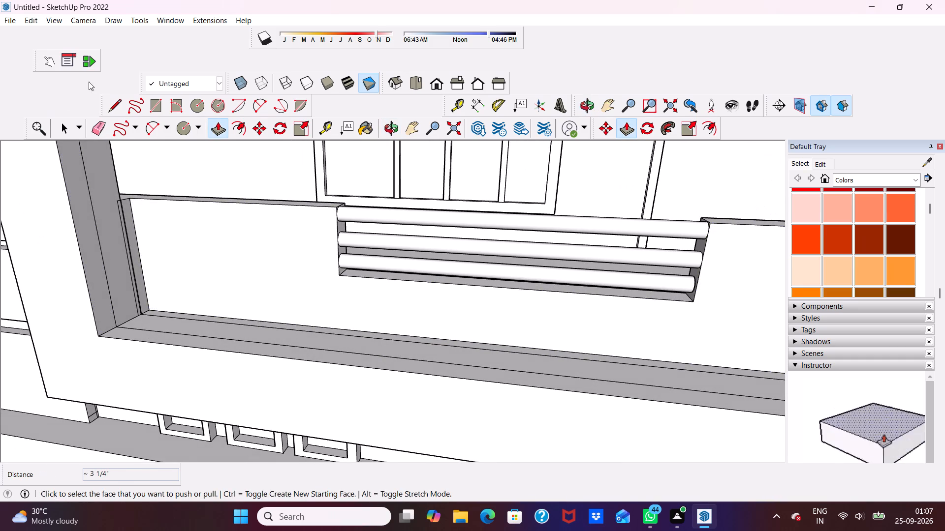
{"action": "left_click", "coordinate": [101, 121]}
{"action": "left_click", "coordinate": [98, 220]}
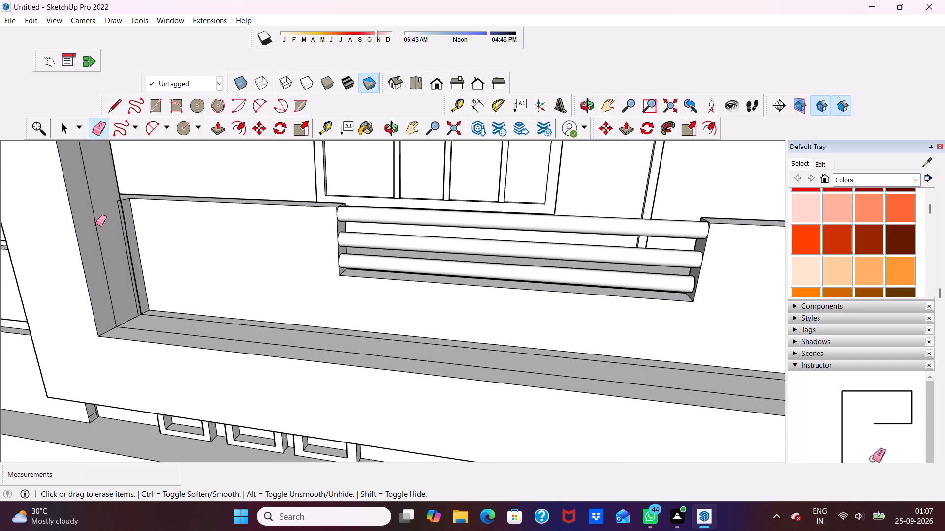
{"action": "left_click", "coordinate": [96, 224]}
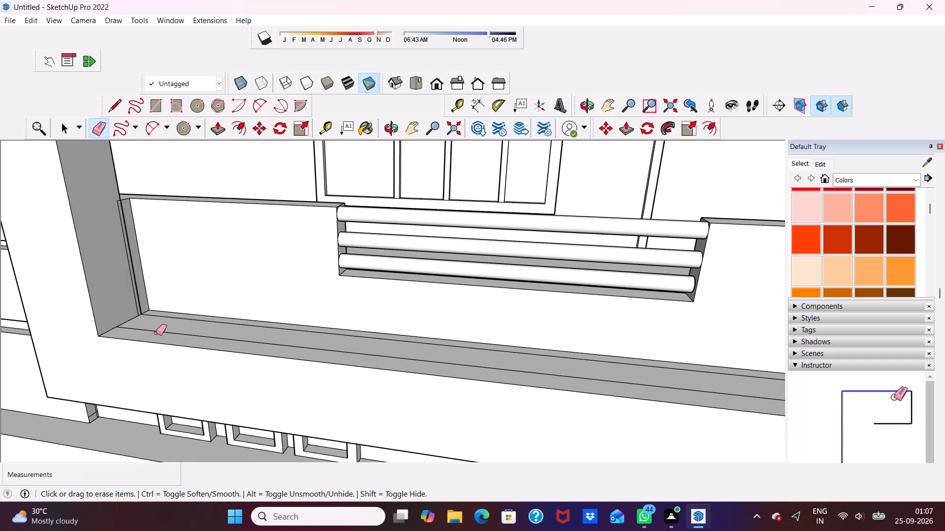
{"action": "left_click", "coordinate": [156, 333]}
{"action": "scroll", "coordinate": [172, 319], "scroll_direction": "up", "scroll_amount": 3}
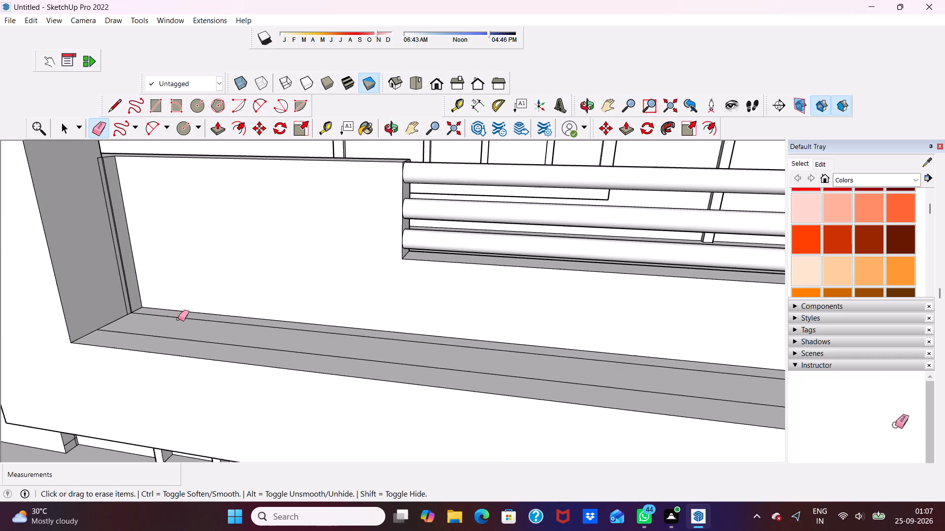
{"action": "left_click", "coordinate": [178, 319]}
{"action": "left_click", "coordinate": [162, 339]}
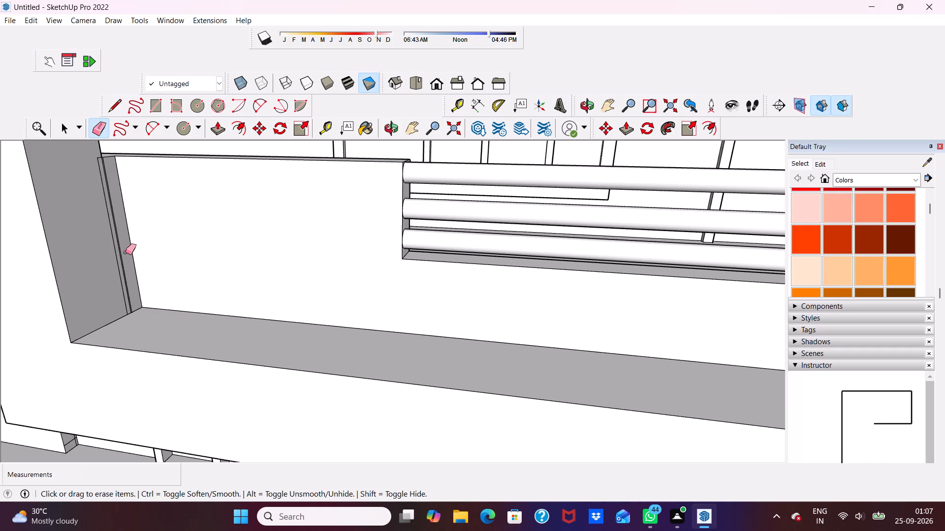
{"action": "left_click", "coordinate": [116, 243]}
{"action": "left_click", "coordinate": [117, 231]}
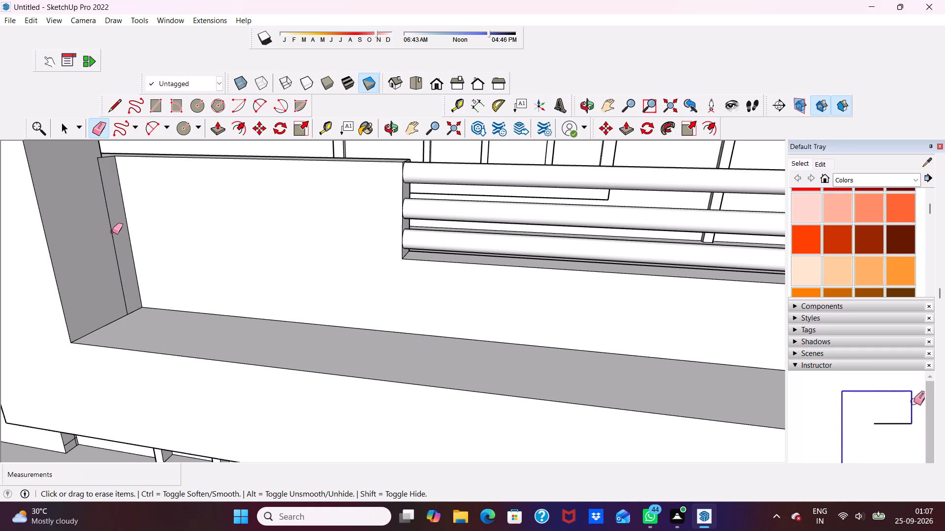
{"action": "left_click", "coordinate": [112, 232]}
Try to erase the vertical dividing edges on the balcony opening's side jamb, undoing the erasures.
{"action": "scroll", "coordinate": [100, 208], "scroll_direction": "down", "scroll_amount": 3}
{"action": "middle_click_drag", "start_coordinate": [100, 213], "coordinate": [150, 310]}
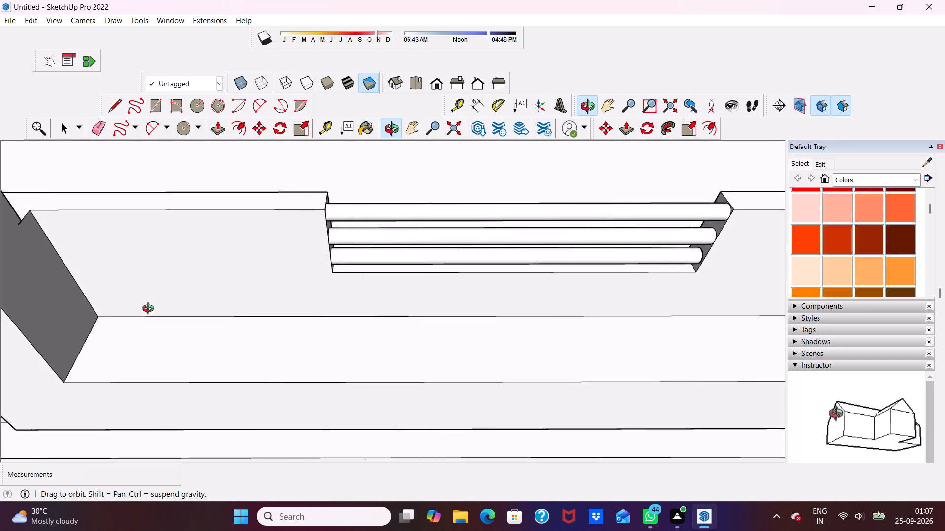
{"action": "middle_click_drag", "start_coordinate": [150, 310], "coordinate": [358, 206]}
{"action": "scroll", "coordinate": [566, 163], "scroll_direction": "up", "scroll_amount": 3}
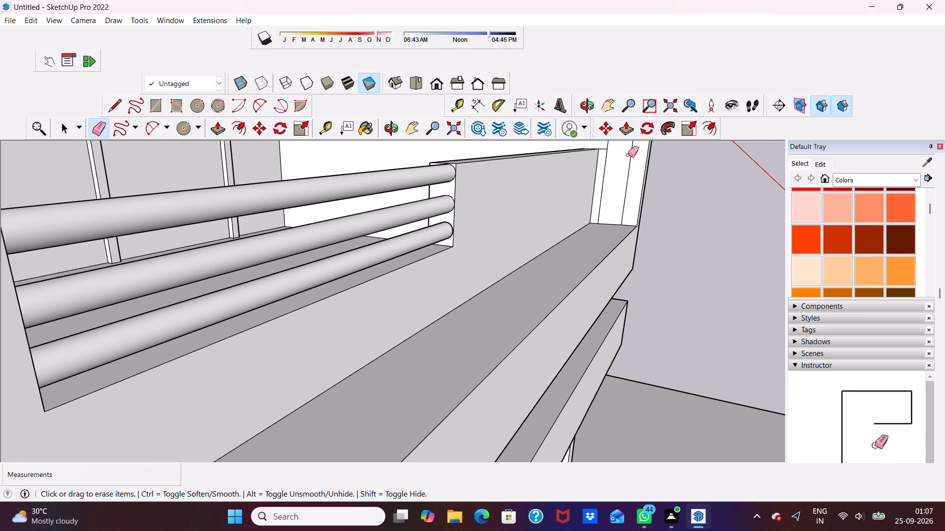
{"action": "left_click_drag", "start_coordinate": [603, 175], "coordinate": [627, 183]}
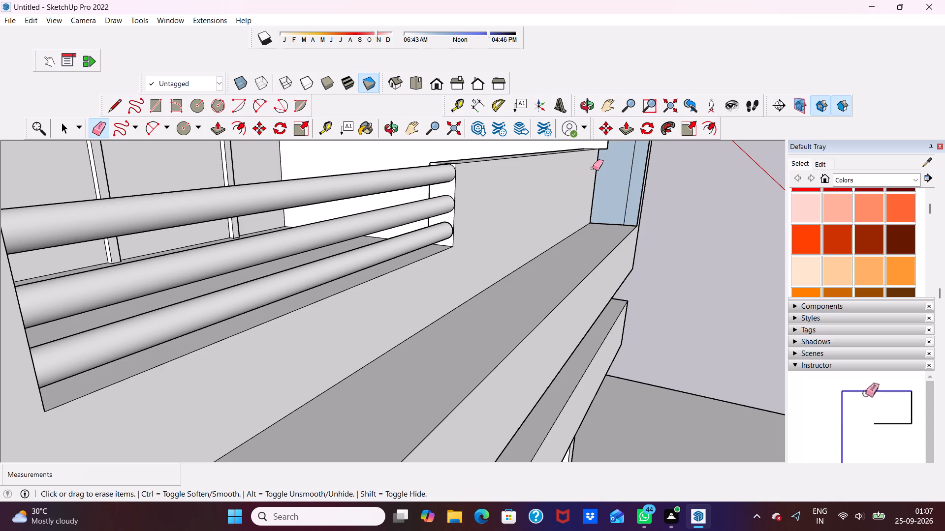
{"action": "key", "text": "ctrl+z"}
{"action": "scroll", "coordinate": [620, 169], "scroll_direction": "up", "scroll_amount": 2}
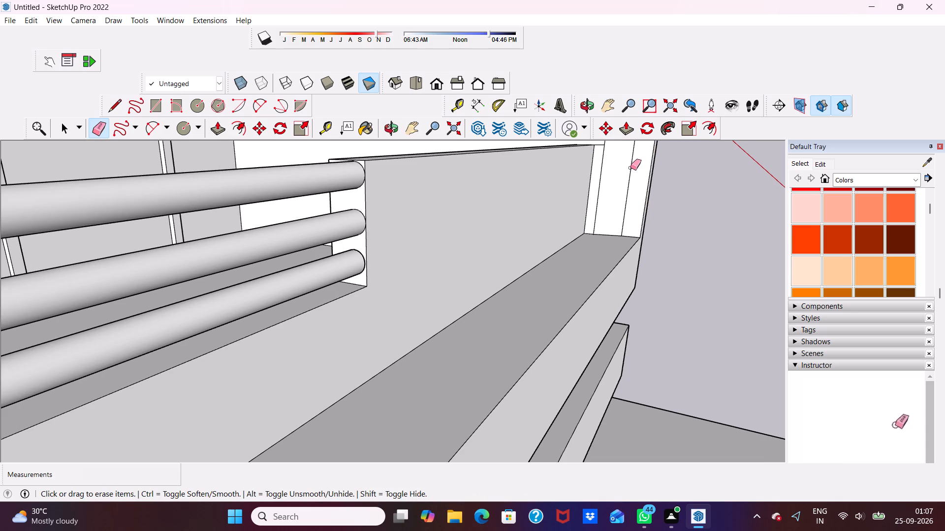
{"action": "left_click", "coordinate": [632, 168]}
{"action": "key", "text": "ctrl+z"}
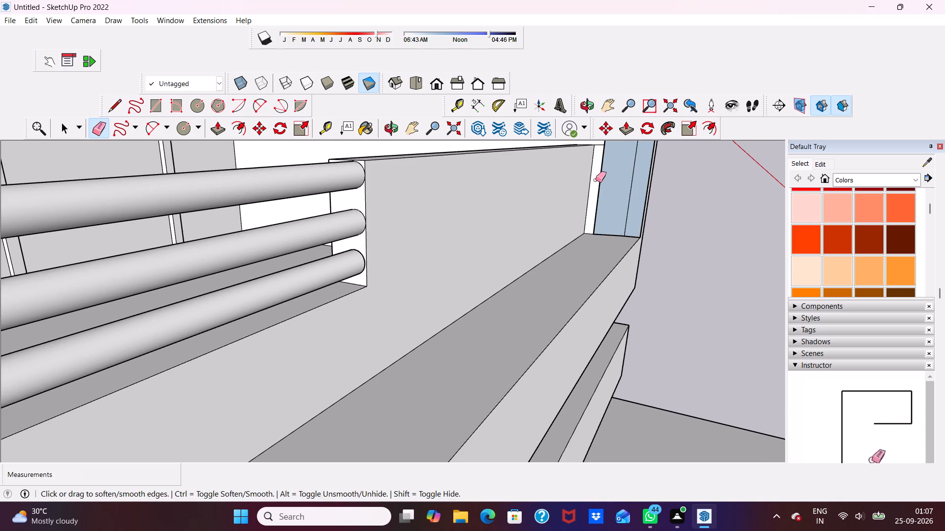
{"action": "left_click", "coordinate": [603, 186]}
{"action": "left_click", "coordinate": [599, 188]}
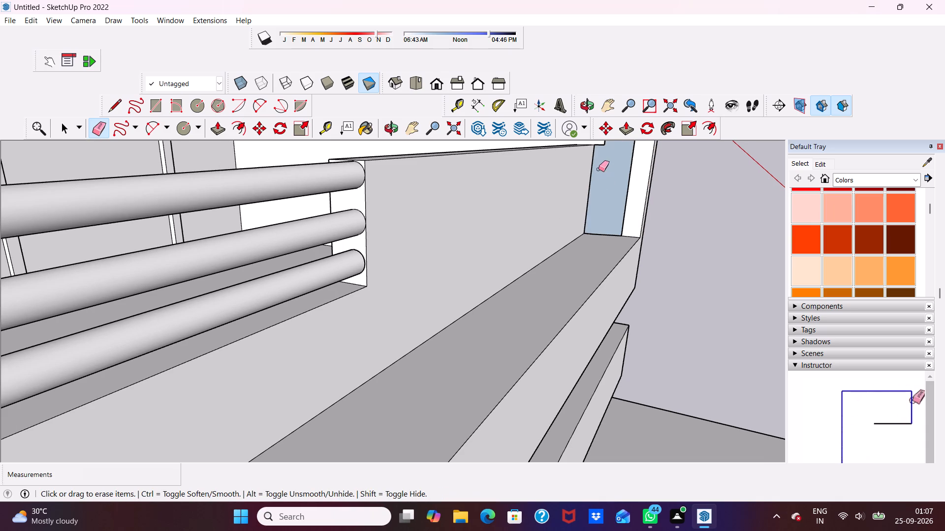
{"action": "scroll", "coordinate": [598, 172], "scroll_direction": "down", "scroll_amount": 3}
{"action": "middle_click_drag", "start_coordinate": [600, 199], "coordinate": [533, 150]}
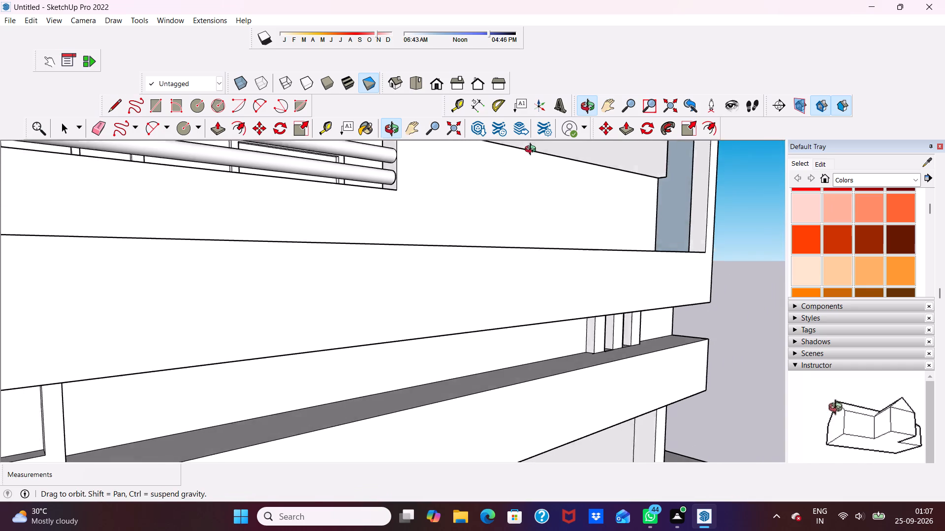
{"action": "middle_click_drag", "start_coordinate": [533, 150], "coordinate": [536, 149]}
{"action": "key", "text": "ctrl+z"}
Erase the leftover vertical edge on the outer end face of the upper balcony storey.
{"action": "scroll", "coordinate": [550, 151], "scroll_direction": "down", "scroll_amount": 3}
{"action": "key", "text": "space"}
{"action": "scroll", "coordinate": [600, 187], "scroll_direction": "down", "scroll_amount": 1}
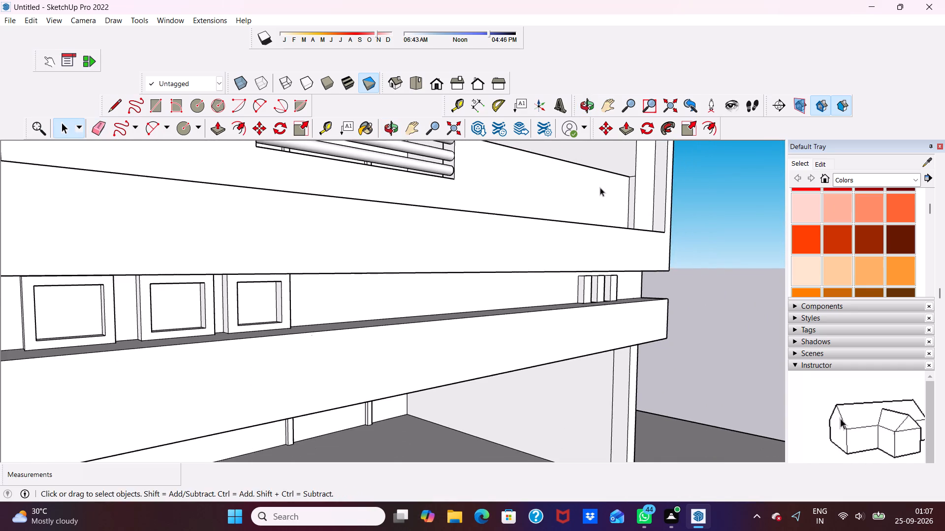
{"action": "middle_click_drag", "start_coordinate": [600, 187], "coordinate": [429, 210]}
{"action": "scroll", "coordinate": [407, 189], "scroll_direction": "up", "scroll_amount": 2}
{"action": "key", "text": "space"}
{"action": "scroll", "coordinate": [250, 173], "scroll_direction": "down", "scroll_amount": 2}
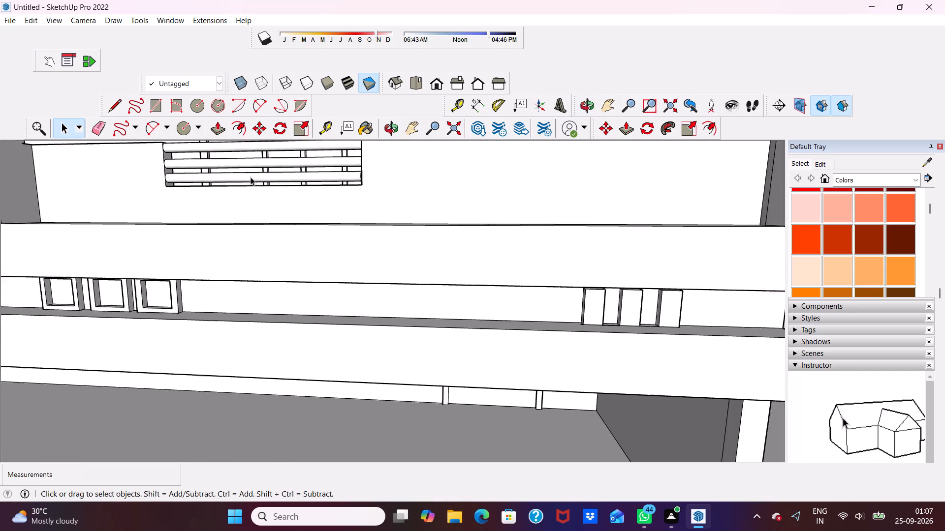
{"action": "scroll", "coordinate": [251, 177], "scroll_direction": "down", "scroll_amount": 1}
{"action": "scroll", "coordinate": [298, 204], "scroll_direction": "up", "scroll_amount": 3}
{"action": "scroll", "coordinate": [293, 170], "scroll_direction": "down", "scroll_amount": 4}
{"action": "middle_click_drag", "start_coordinate": [293, 170], "coordinate": [116, 158]}
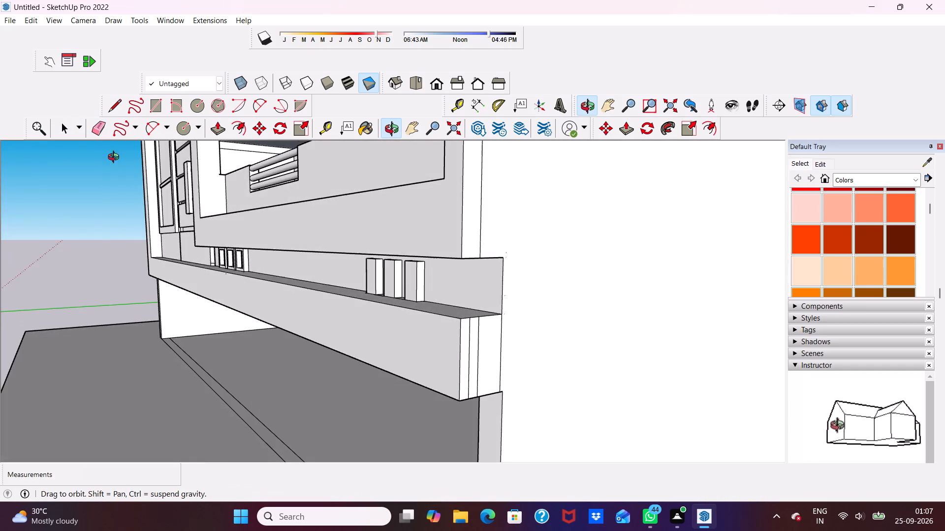
{"action": "middle_click_drag", "start_coordinate": [116, 158], "coordinate": [68, 166]}
{"action": "middle_click", "coordinate": [65, 166]}
{"action": "left_click", "coordinate": [92, 128]}
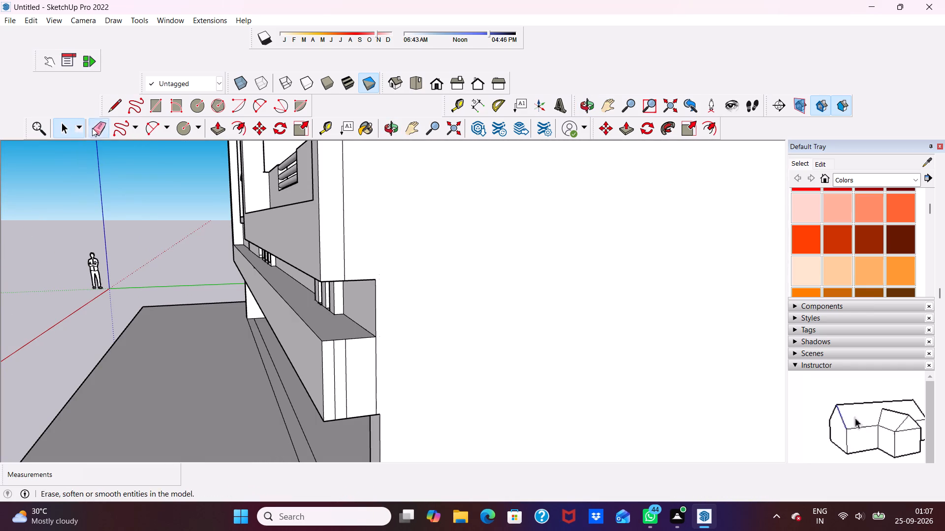
{"action": "left_click", "coordinate": [344, 215]}
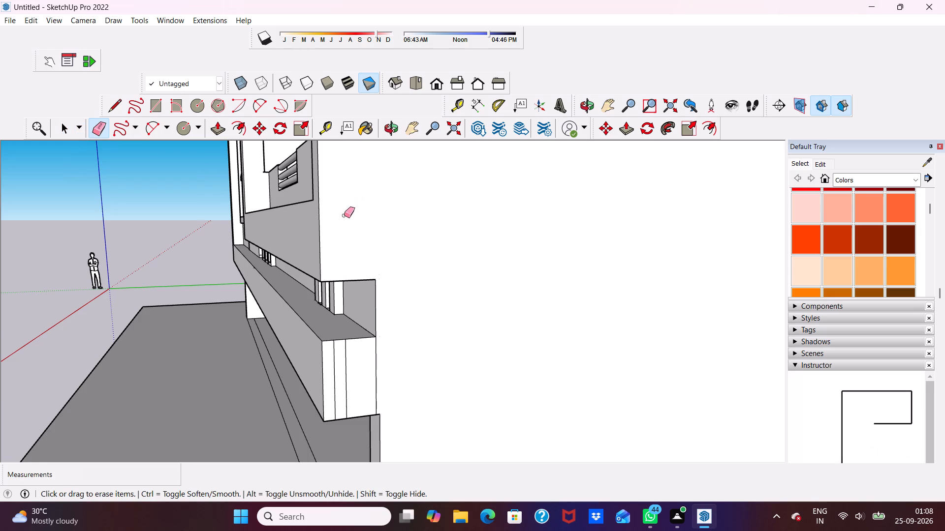
Erase the two leftover vertical edges on the outer end face of the lower projecting band.
{"action": "scroll", "coordinate": [337, 215], "scroll_direction": "down", "scroll_amount": 3}
{"action": "middle_click_drag", "start_coordinate": [350, 225], "coordinate": [441, 223]}
{"action": "scroll", "coordinate": [436, 226], "scroll_direction": "down", "scroll_amount": 1}
{"action": "scroll", "coordinate": [465, 321], "scroll_direction": "up", "scroll_amount": 3}
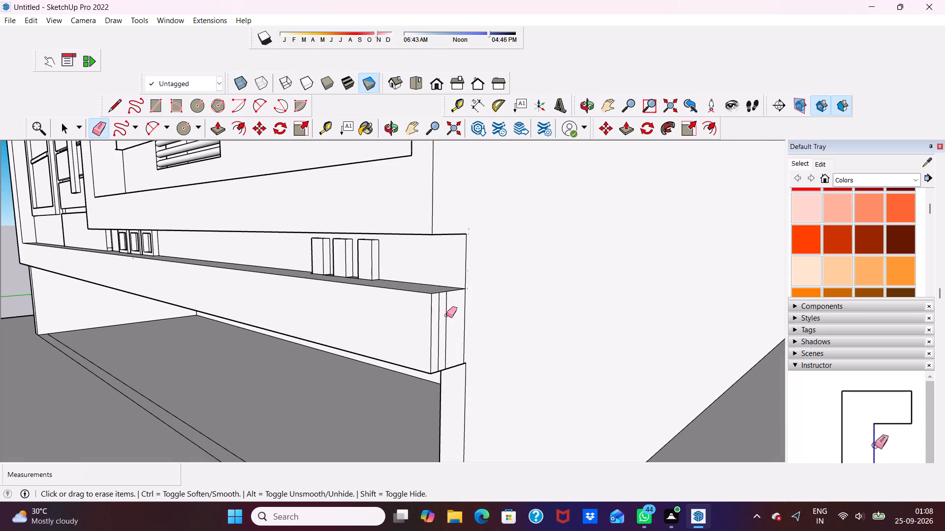
{"action": "left_click", "coordinate": [438, 321]}
{"action": "left_click", "coordinate": [447, 310]}
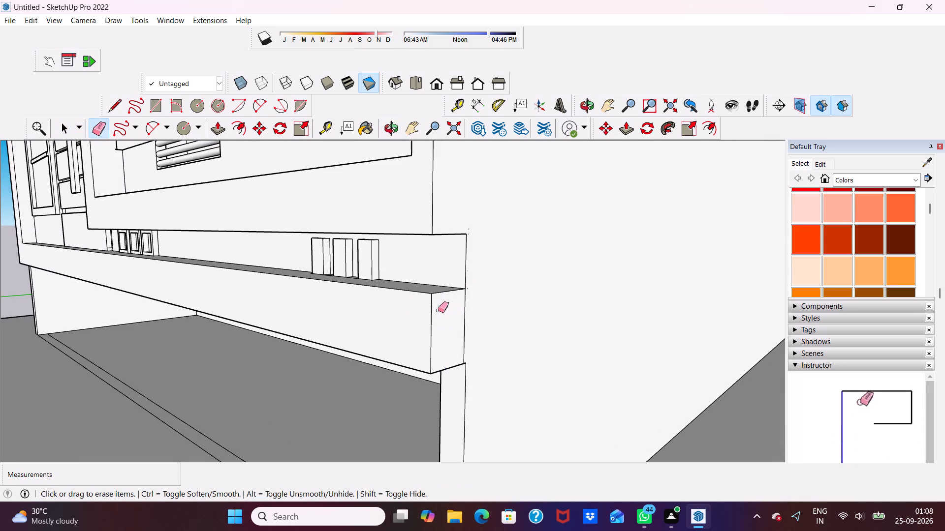
Erase the leftover vertical dividing edge on the balcony opening's side jamb beside the parapet.
{"action": "scroll", "coordinate": [372, 306], "scroll_direction": "down", "scroll_amount": 4}
{"action": "middle_click_drag", "start_coordinate": [428, 303], "coordinate": [653, 338]}
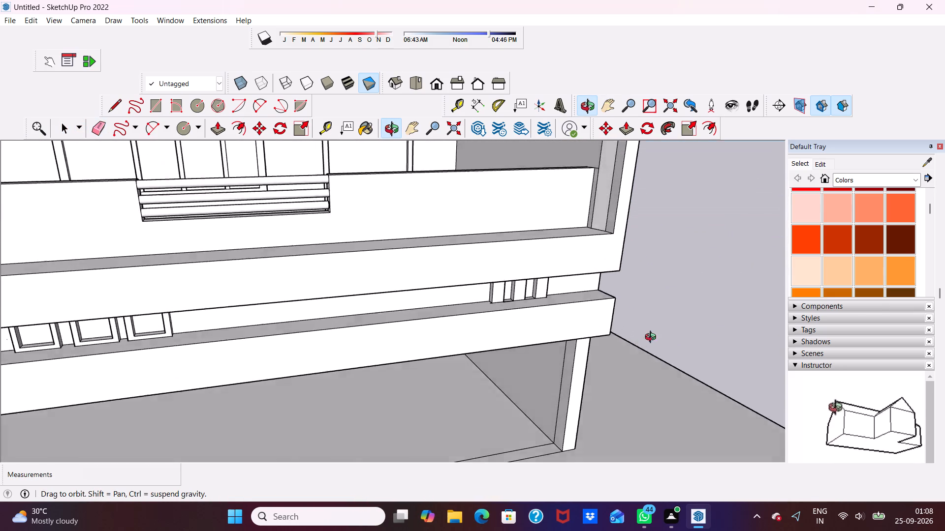
{"action": "middle_click_drag", "start_coordinate": [653, 338], "coordinate": [676, 321]}
{"action": "scroll", "coordinate": [589, 183], "scroll_direction": "up", "scroll_amount": 5}
{"action": "left_click", "coordinate": [610, 185]}
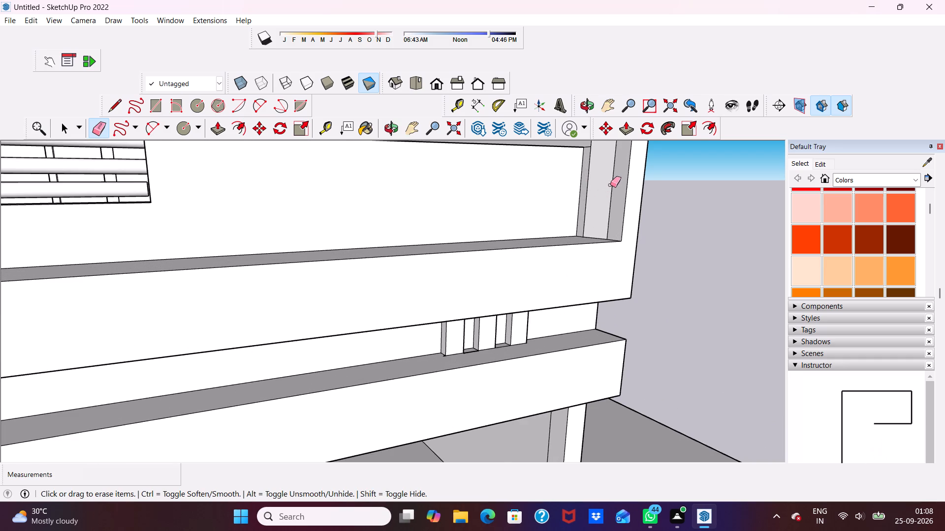
{"action": "left_click", "coordinate": [612, 187]}
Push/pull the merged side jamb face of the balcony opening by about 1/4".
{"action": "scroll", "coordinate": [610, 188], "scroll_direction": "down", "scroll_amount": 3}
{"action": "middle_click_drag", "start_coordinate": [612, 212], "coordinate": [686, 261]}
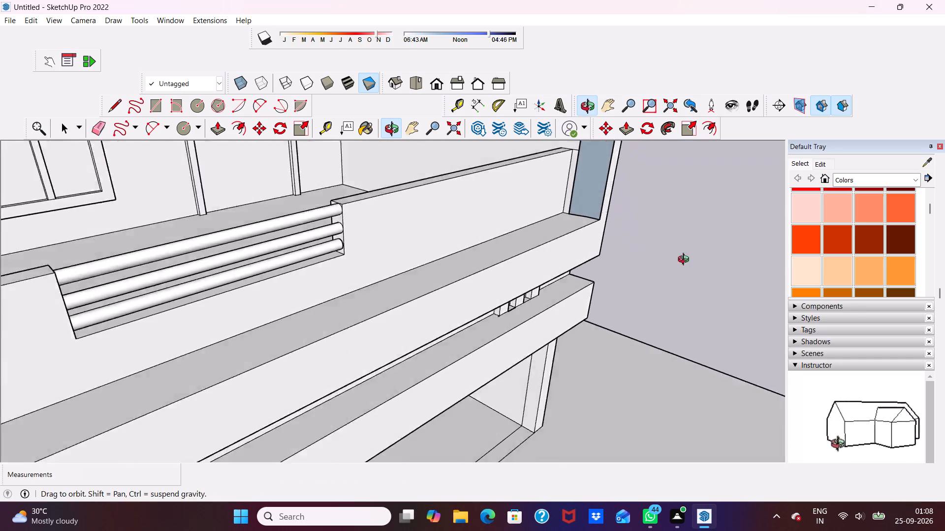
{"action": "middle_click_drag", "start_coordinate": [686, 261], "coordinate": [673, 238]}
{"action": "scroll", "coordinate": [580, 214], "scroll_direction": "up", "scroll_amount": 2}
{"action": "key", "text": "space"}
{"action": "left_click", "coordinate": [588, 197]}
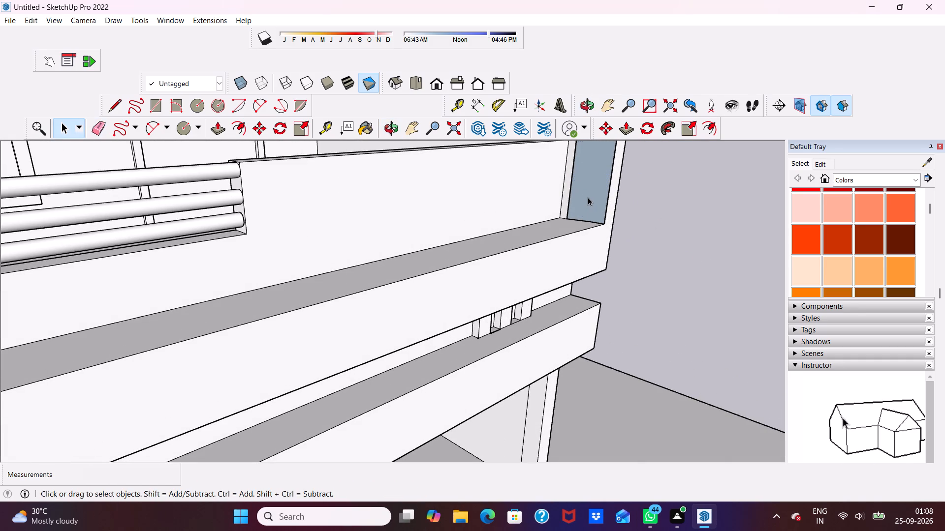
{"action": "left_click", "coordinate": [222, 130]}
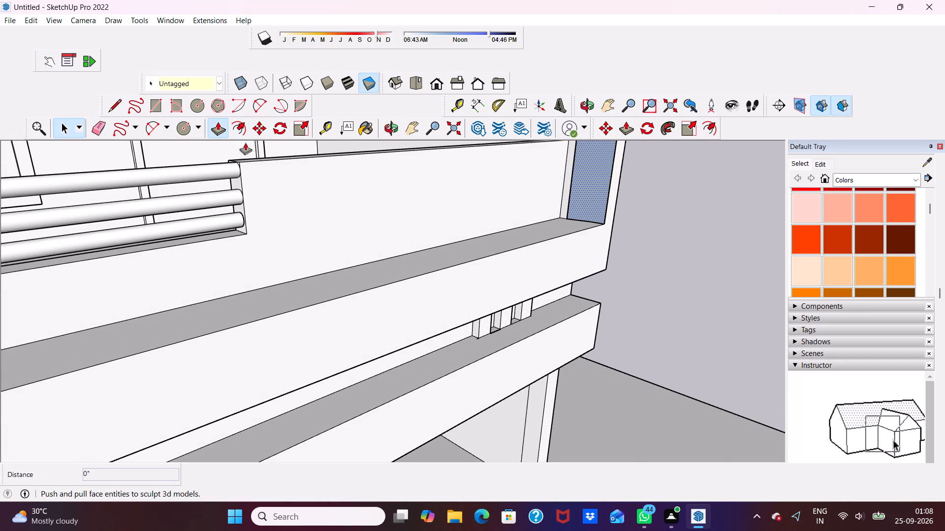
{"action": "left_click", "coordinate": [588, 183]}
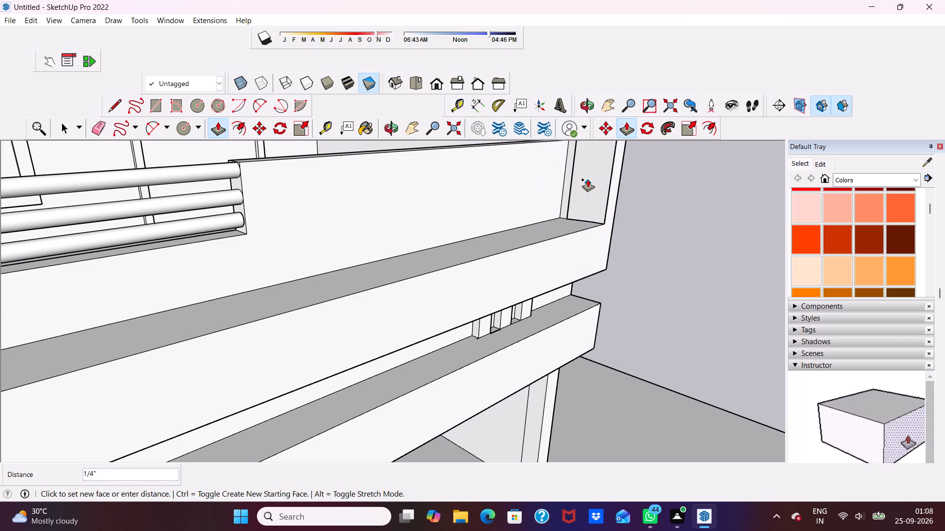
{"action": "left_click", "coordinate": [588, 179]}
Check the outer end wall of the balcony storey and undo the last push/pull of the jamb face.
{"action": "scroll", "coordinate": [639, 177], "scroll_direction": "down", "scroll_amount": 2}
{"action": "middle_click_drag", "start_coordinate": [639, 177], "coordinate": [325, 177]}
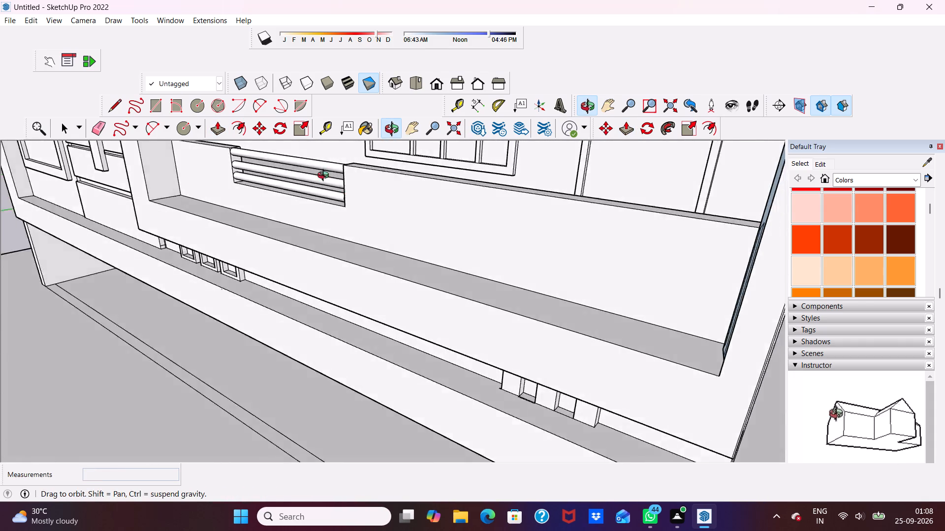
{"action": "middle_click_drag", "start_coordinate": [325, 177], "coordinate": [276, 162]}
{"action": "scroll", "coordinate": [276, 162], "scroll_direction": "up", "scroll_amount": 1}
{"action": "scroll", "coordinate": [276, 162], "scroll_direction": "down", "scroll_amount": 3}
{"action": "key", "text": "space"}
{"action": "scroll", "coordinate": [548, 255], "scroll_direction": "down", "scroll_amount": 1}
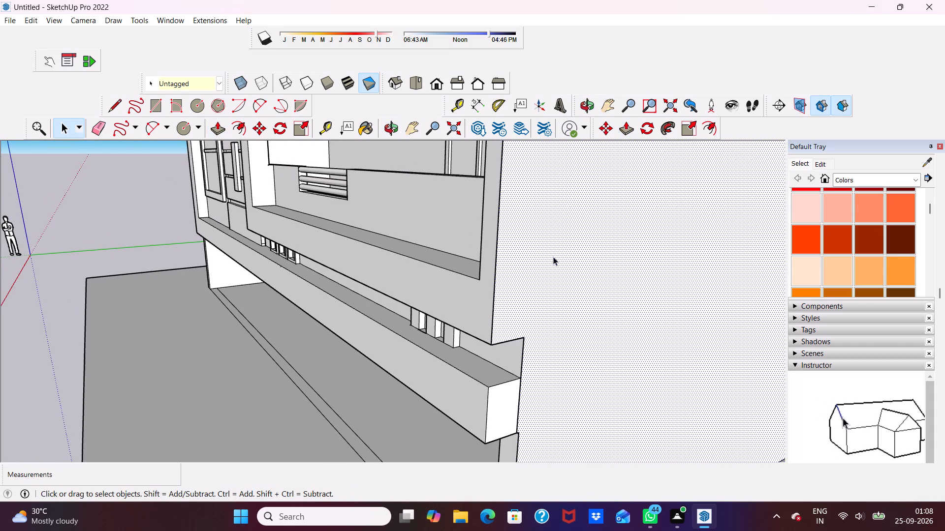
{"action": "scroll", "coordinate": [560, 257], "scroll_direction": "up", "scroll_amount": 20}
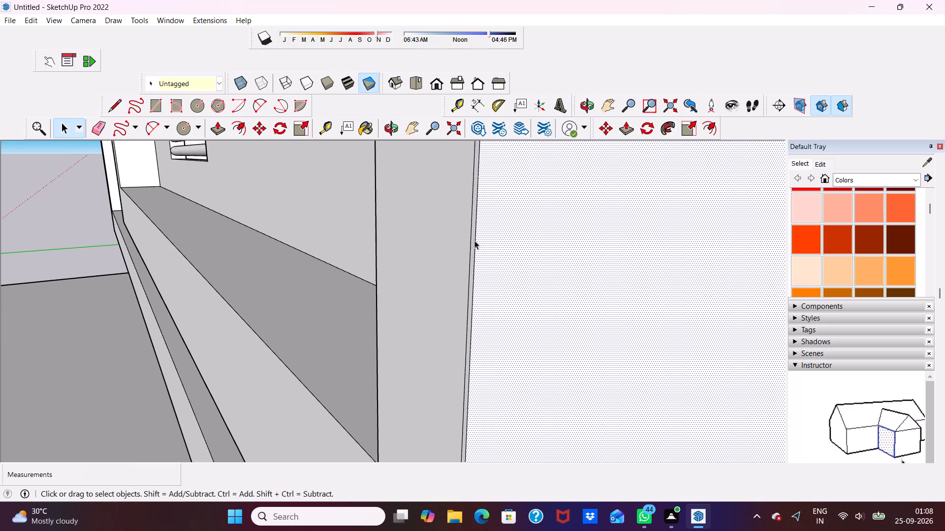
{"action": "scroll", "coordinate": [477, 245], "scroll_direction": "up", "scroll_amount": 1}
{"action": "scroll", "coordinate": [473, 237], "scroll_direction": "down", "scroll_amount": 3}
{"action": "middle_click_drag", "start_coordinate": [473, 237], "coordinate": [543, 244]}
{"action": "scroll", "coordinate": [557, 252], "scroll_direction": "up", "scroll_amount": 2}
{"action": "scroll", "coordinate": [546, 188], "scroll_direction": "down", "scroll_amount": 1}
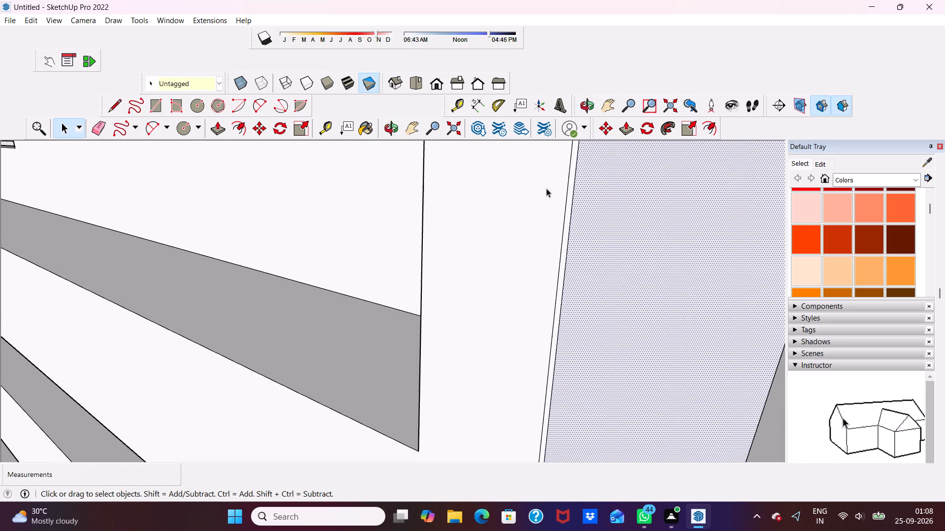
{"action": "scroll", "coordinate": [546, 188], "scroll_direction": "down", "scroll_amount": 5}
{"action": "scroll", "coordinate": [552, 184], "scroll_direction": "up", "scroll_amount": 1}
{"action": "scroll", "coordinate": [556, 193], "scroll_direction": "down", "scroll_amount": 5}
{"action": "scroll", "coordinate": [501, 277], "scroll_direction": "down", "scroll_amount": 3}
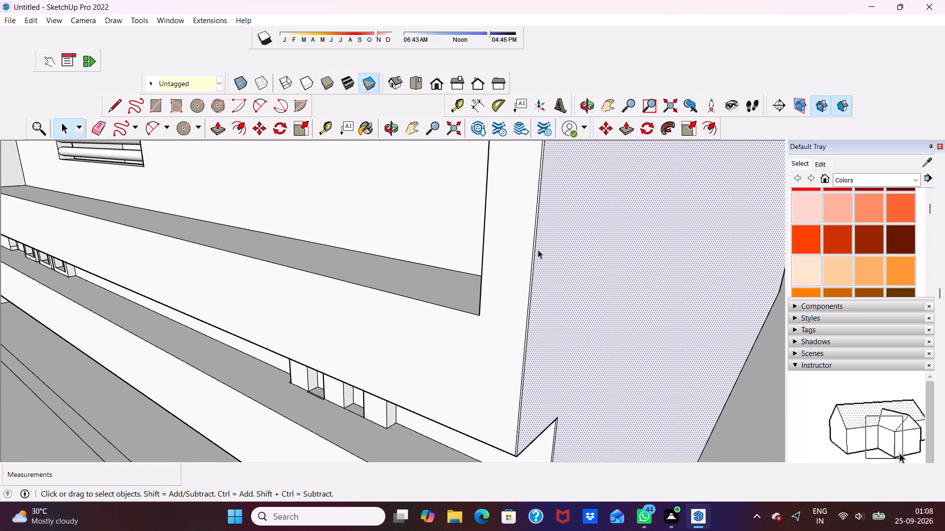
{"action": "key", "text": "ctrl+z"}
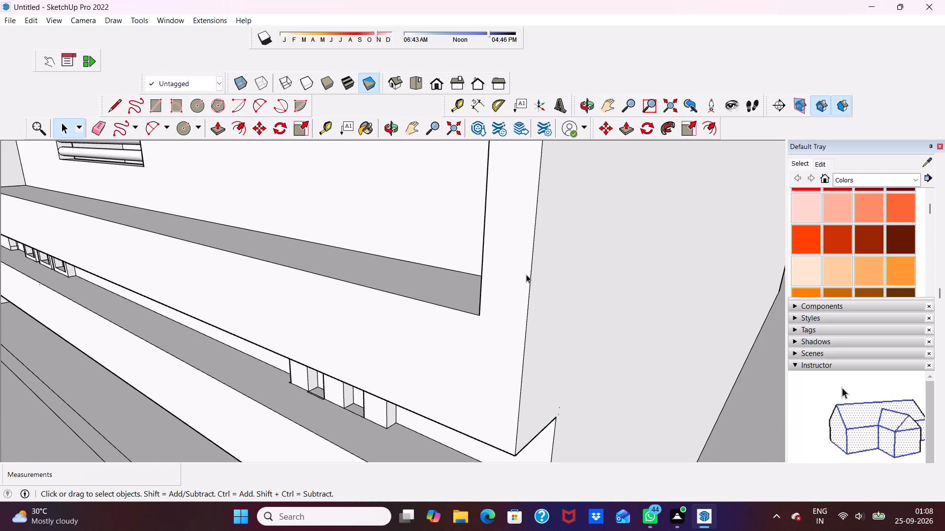
Push/pull the balcony opening's side jamb face by about 1/16".
{"action": "middle_click_drag", "start_coordinate": [447, 286], "coordinate": [632, 293]}
{"action": "scroll", "coordinate": [618, 221], "scroll_direction": "up", "scroll_amount": 1}
{"action": "left_click", "coordinate": [625, 216]}
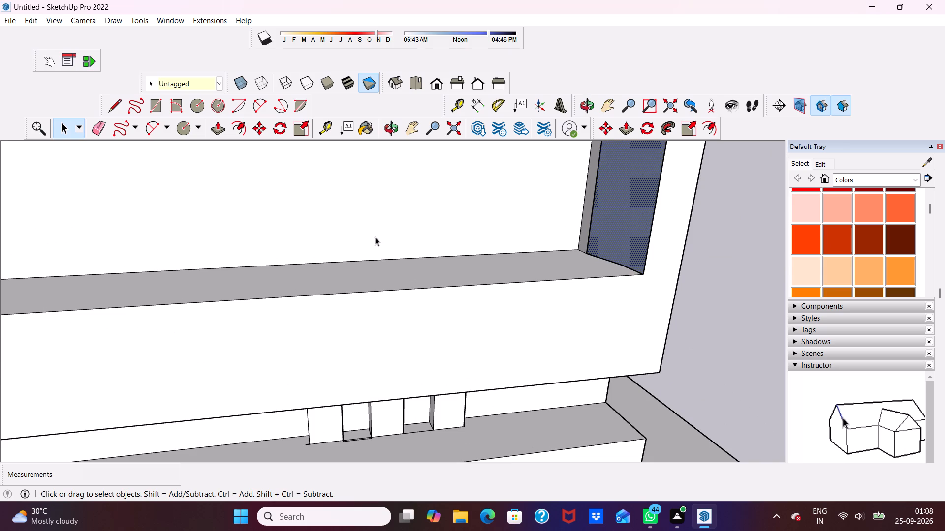
{"action": "left_click", "coordinate": [218, 128]}
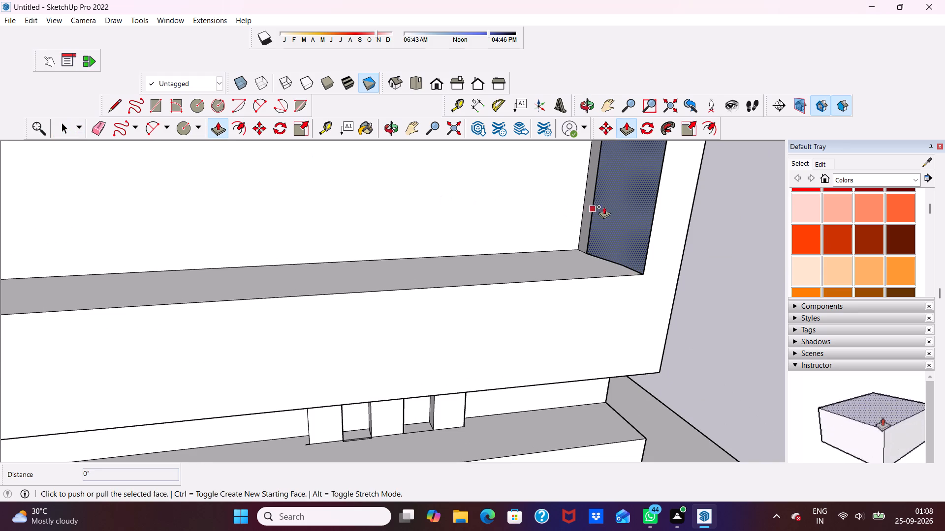
{"action": "left_click", "coordinate": [613, 206]}
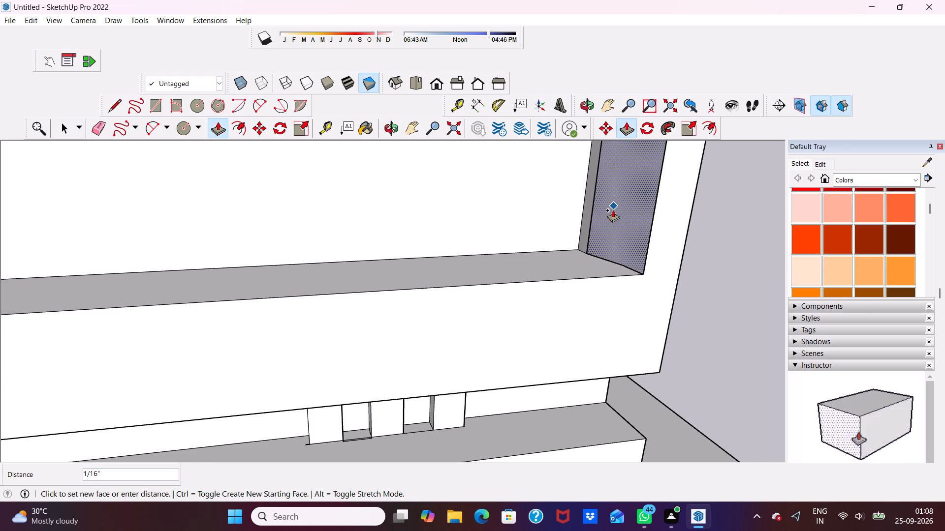
{"action": "left_click", "coordinate": [613, 210]}
Examine the adjusted side jamb and its meeting with the parapet and sill from several angles.
{"action": "middle_click_drag", "start_coordinate": [674, 226], "coordinate": [395, 204]}
{"action": "key", "text": "space"}
{"action": "scroll", "coordinate": [363, 198], "scroll_direction": "down", "scroll_amount": 3}
{"action": "middle_click_drag", "start_coordinate": [359, 211], "coordinate": [562, 229]}
{"action": "scroll", "coordinate": [498, 218], "scroll_direction": "up", "scroll_amount": 1}
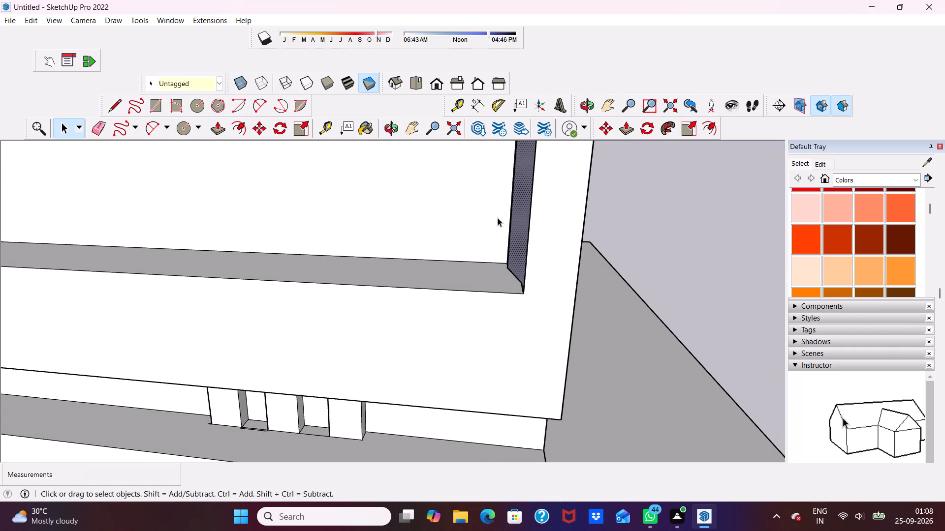
{"action": "scroll", "coordinate": [498, 218], "scroll_direction": "up", "scroll_amount": 1}
{"action": "scroll", "coordinate": [495, 218], "scroll_direction": "down", "scroll_amount": 1}
{"action": "middle_click_drag", "start_coordinate": [495, 218], "coordinate": [585, 226]}
{"action": "scroll", "coordinate": [526, 224], "scroll_direction": "up", "scroll_amount": 3}
{"action": "middle_click_drag", "start_coordinate": [488, 211], "coordinate": [607, 234]}
{"action": "middle_click_drag", "start_coordinate": [606, 234], "coordinate": [598, 236]}
{"action": "scroll", "coordinate": [518, 228], "scroll_direction": "up", "scroll_amount": 1}
{"action": "scroll", "coordinate": [495, 210], "scroll_direction": "down", "scroll_amount": 8}
{"action": "scroll", "coordinate": [487, 223], "scroll_direction": "up", "scroll_amount": 1}
{"action": "scroll", "coordinate": [500, 237], "scroll_direction": "down", "scroll_amount": 11}
{"action": "scroll", "coordinate": [415, 187], "scroll_direction": "down", "scroll_amount": 3}
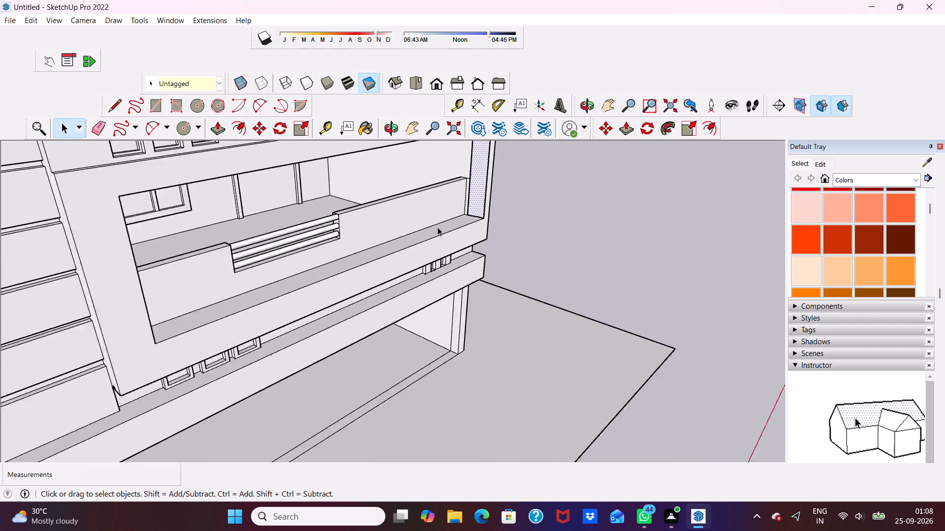
{"action": "scroll", "coordinate": [438, 227], "scroll_direction": "down", "scroll_amount": 1}
{"action": "middle_click_drag", "start_coordinate": [456, 256], "coordinate": [286, 252]}
{"action": "scroll", "coordinate": [281, 246], "scroll_direction": "up", "scroll_amount": 2}
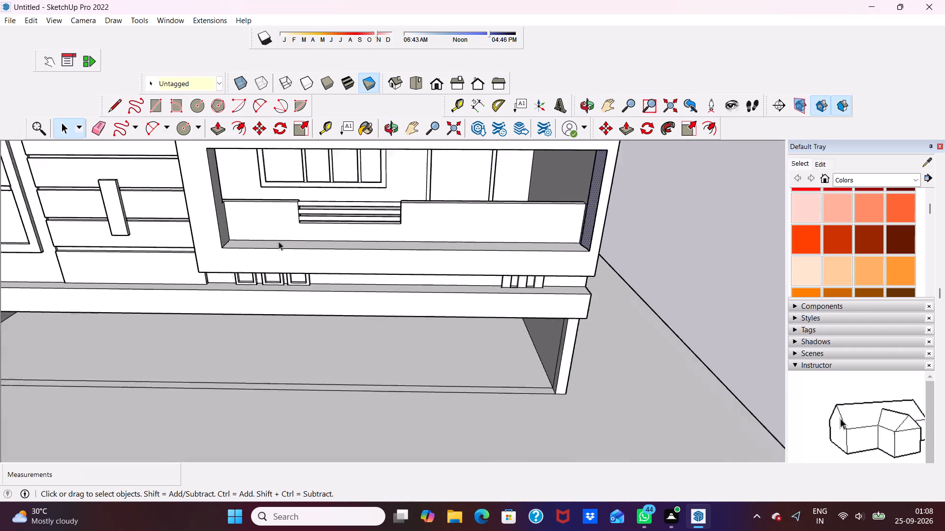
{"action": "scroll", "coordinate": [279, 241], "scroll_direction": "up", "scroll_amount": 1}
{"action": "middle_click_drag", "start_coordinate": [491, 233], "coordinate": [631, 226]}
{"action": "scroll", "coordinate": [616, 194], "scroll_direction": "up", "scroll_amount": 8}
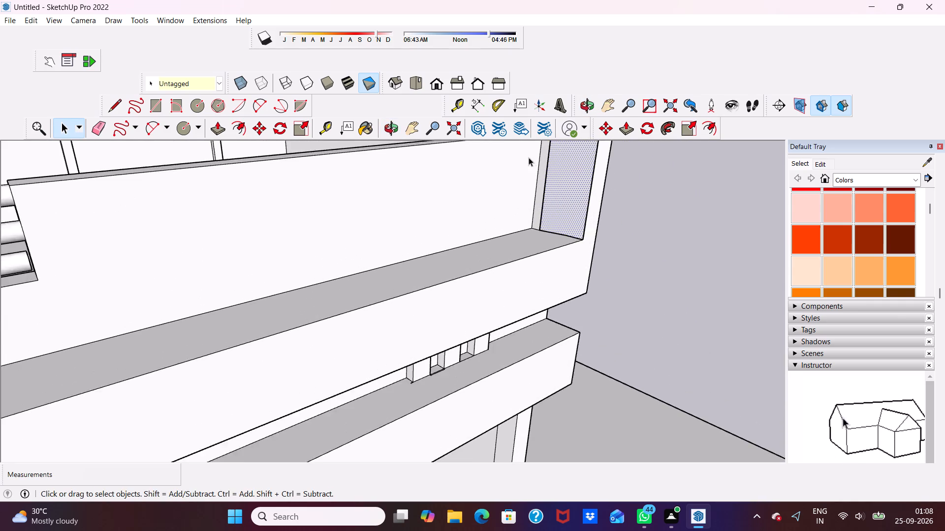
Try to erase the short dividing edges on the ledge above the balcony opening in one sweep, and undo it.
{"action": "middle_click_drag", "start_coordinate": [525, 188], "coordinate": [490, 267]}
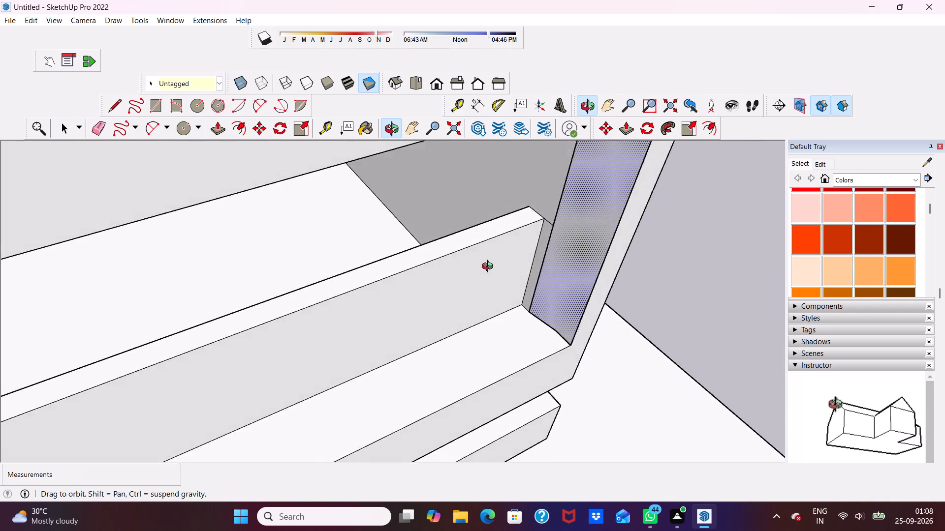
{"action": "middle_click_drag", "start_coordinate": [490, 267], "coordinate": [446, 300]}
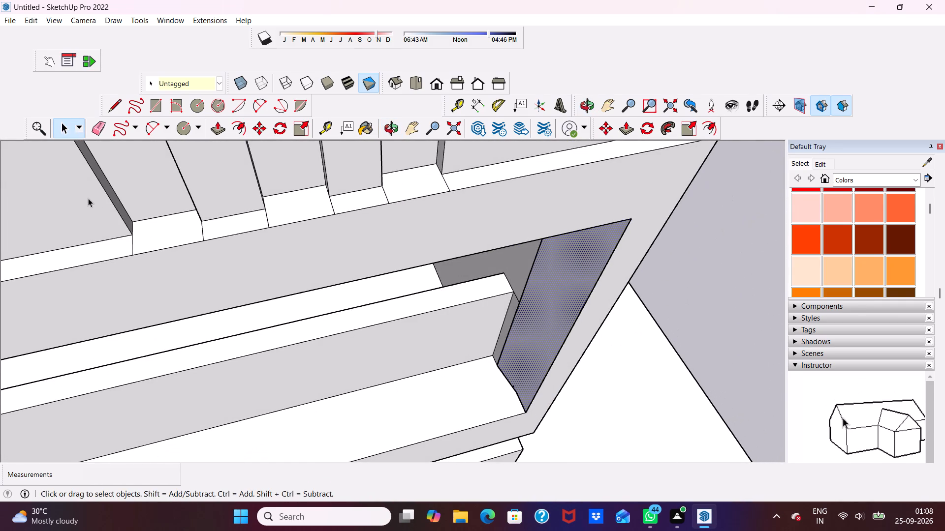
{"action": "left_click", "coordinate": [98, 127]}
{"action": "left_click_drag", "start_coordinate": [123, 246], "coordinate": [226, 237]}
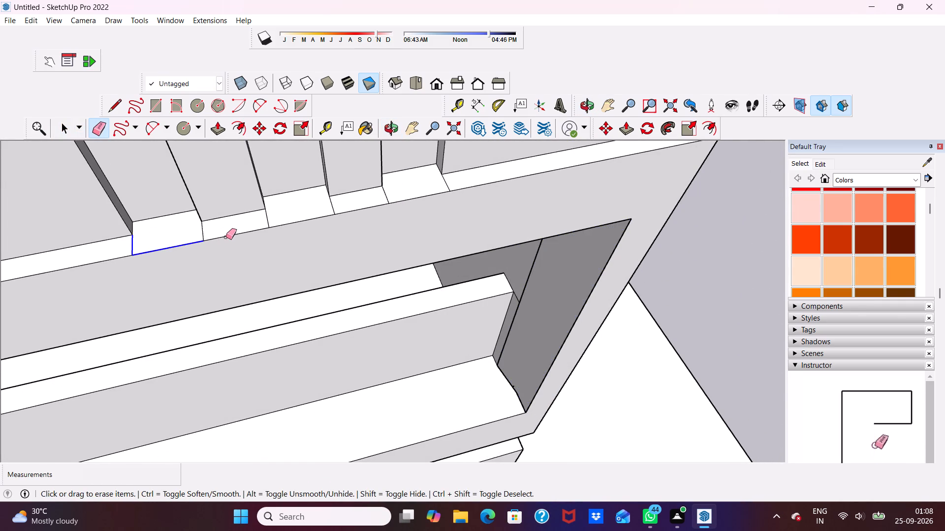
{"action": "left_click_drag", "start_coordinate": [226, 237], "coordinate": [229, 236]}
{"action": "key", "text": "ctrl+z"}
Erase the six short dividing edges on the ledge above the balcony opening, in front of the three small vertical blocks.
{"action": "scroll", "coordinate": [153, 208], "scroll_direction": "up", "scroll_amount": 2}
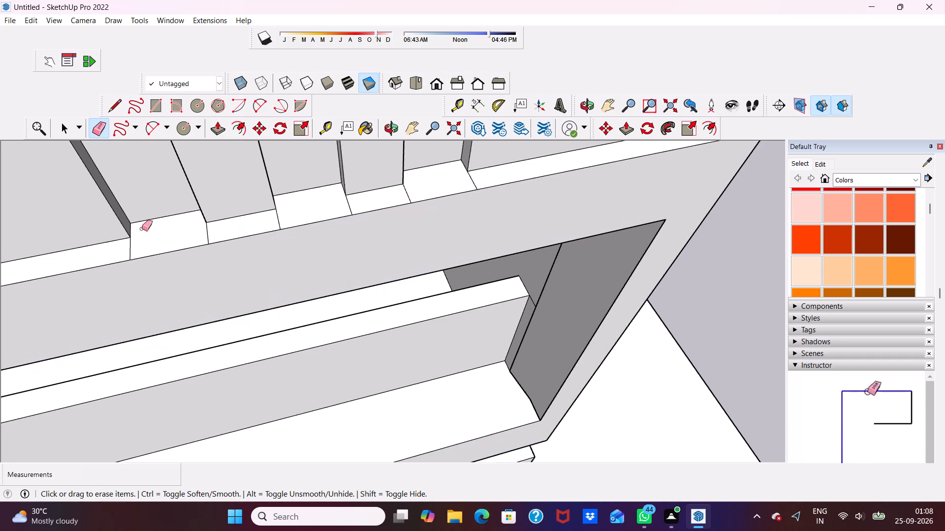
{"action": "left_click", "coordinate": [127, 251]}
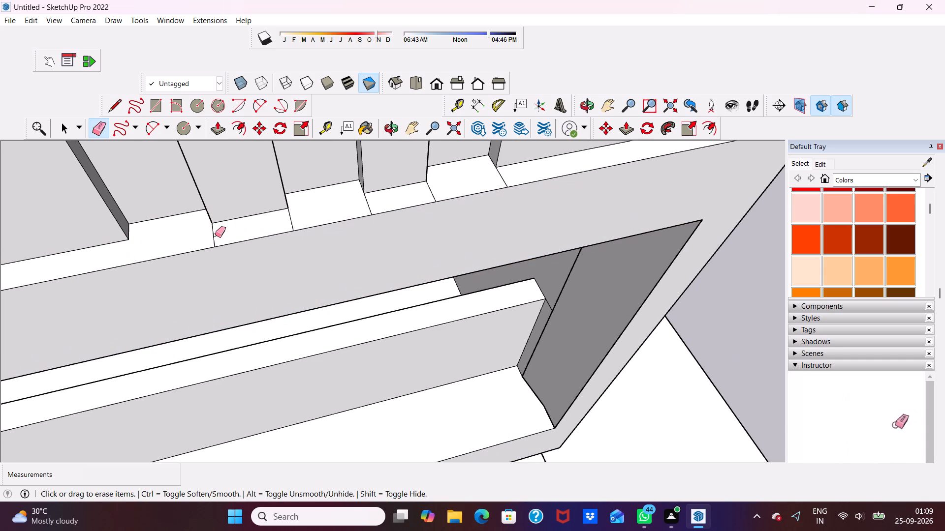
{"action": "left_click", "coordinate": [215, 235]}
{"action": "left_click", "coordinate": [214, 235]}
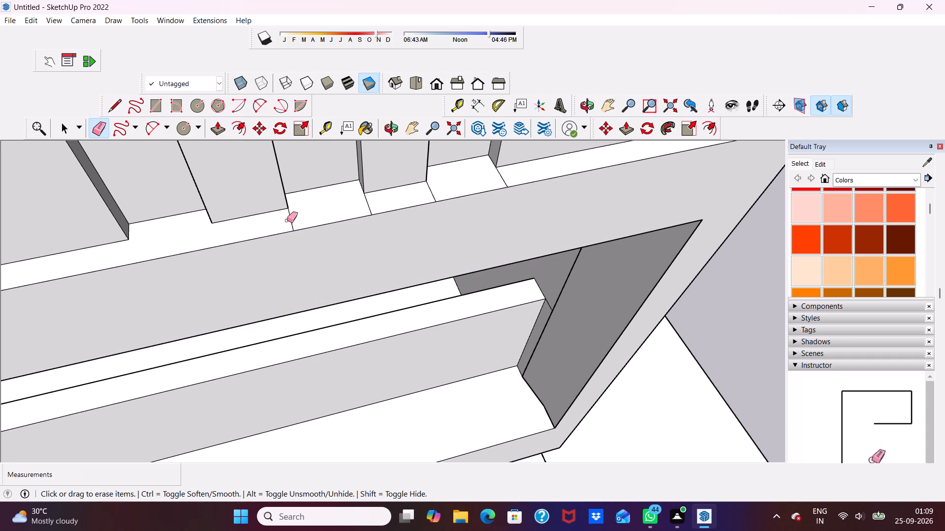
{"action": "left_click", "coordinate": [290, 219]}
{"action": "left_click", "coordinate": [366, 204]}
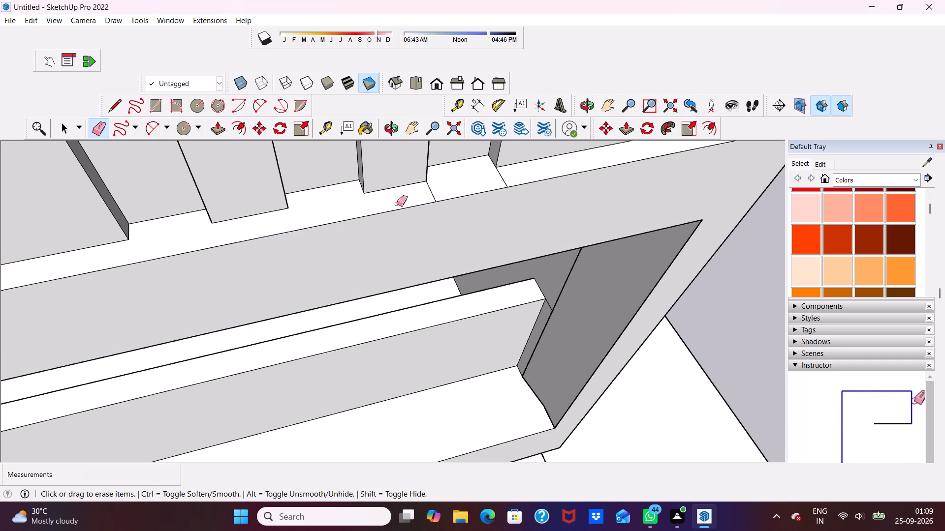
{"action": "left_click", "coordinate": [431, 190]}
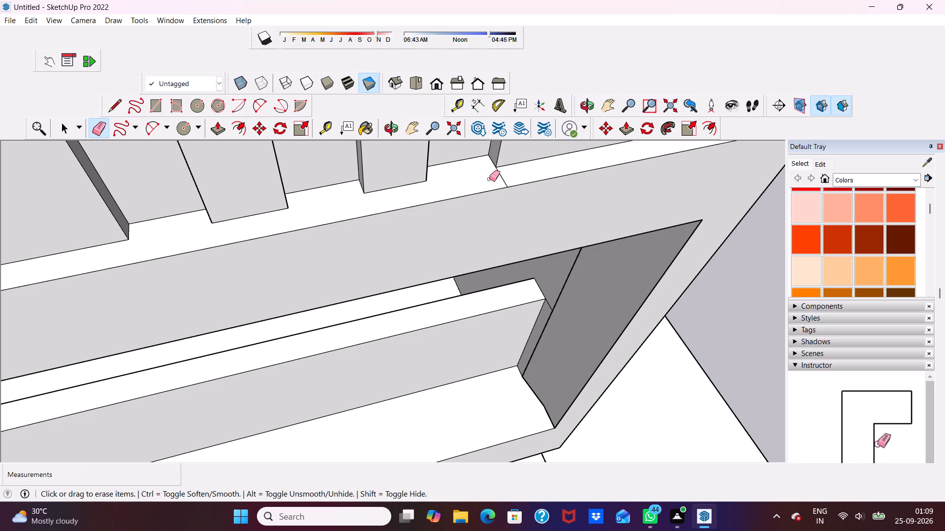
{"action": "left_click", "coordinate": [502, 177]}
{"action": "scroll", "coordinate": [464, 194], "scroll_direction": "down", "scroll_amount": 2}
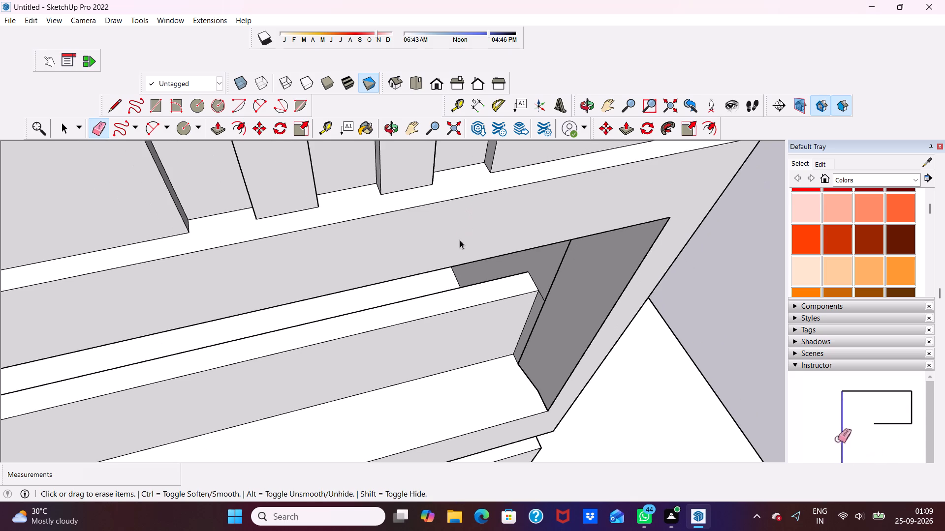
Review the cleaned-up balcony storeys and bands on the front elevation from above, below and the front.
{"action": "key", "text": "space"}
{"action": "scroll", "coordinate": [441, 247], "scroll_direction": "down", "scroll_amount": 3}
{"action": "scroll", "coordinate": [468, 282], "scroll_direction": "down", "scroll_amount": 4}
{"action": "middle_click_drag", "start_coordinate": [479, 297], "coordinate": [449, 192]}
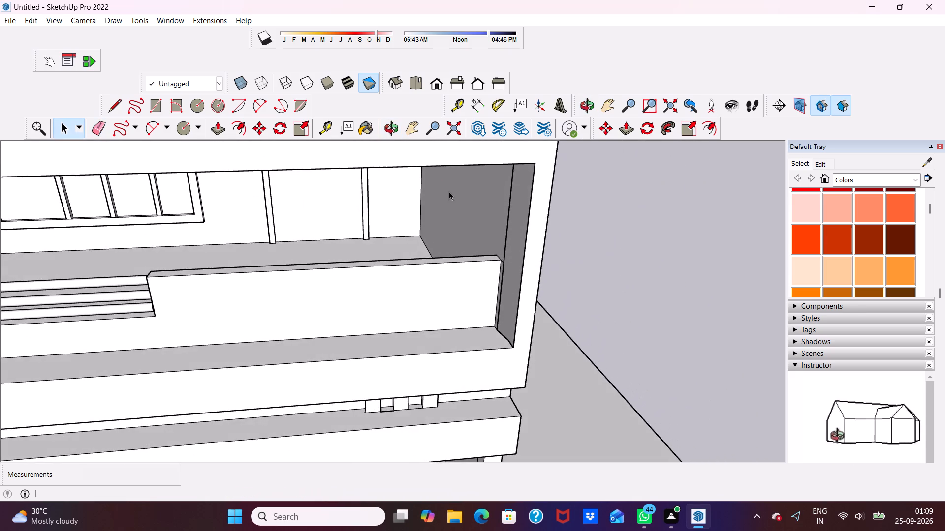
{"action": "scroll", "coordinate": [449, 191], "scroll_direction": "down", "scroll_amount": 4}
{"action": "scroll", "coordinate": [363, 244], "scroll_direction": "down", "scroll_amount": 2}
{"action": "scroll", "coordinate": [340, 286], "scroll_direction": "up", "scroll_amount": 1}
{"action": "scroll", "coordinate": [337, 321], "scroll_direction": "down", "scroll_amount": 1}
{"action": "scroll", "coordinate": [193, 317], "scroll_direction": "up", "scroll_amount": 3}
{"action": "scroll", "coordinate": [188, 282], "scroll_direction": "down", "scroll_amount": 4}
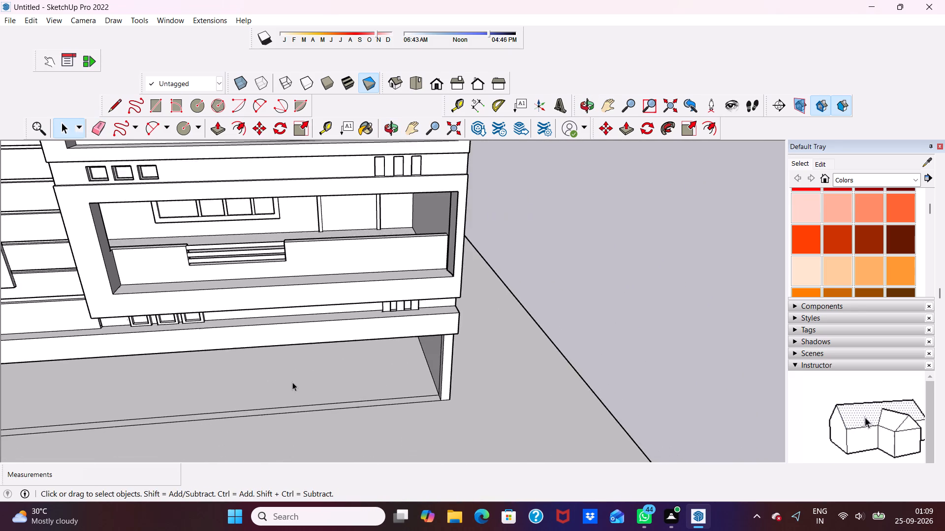
{"action": "middle_click_drag", "start_coordinate": [292, 382], "coordinate": [285, 324]}
{"action": "middle_click_drag", "start_coordinate": [272, 315], "coordinate": [228, 183]}
{"action": "middle_click_drag", "start_coordinate": [252, 256], "coordinate": [265, 312]}
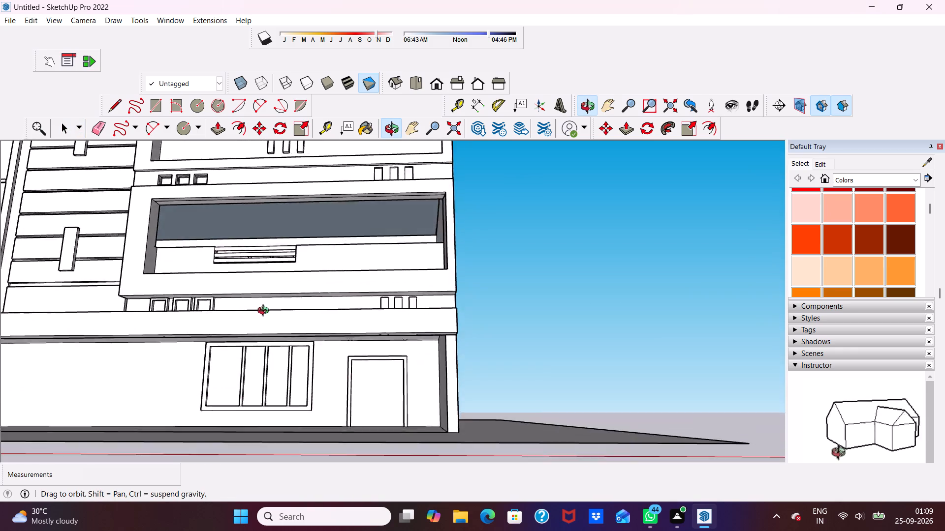
{"action": "middle_click_drag", "start_coordinate": [265, 312], "coordinate": [255, 336]}
{"action": "middle_click_drag", "start_coordinate": [255, 336], "coordinate": [275, 348]}
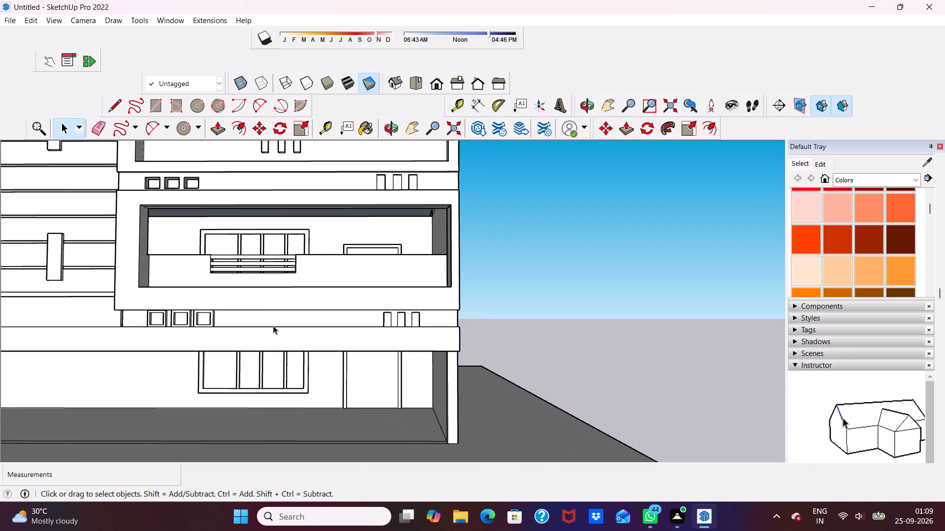
Draw a narrow upright rectangle on the middle storey's balcony parapet, running up to the lower edge of the railing opening.
{"action": "scroll", "coordinate": [274, 317], "scroll_direction": "up", "scroll_amount": 3}
{"action": "scroll", "coordinate": [223, 250], "scroll_direction": "up", "scroll_amount": 4}
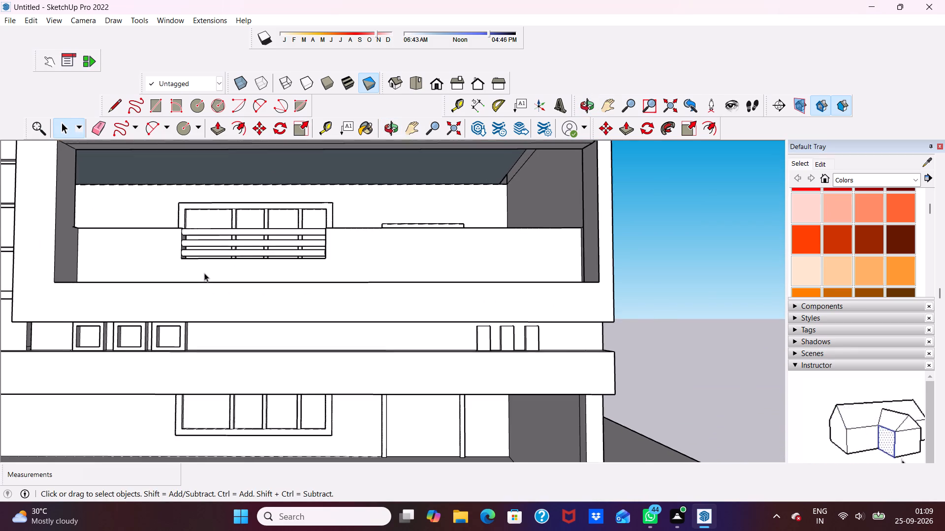
{"action": "middle_click_drag", "start_coordinate": [249, 289], "coordinate": [268, 337]}
{"action": "left_click", "coordinate": [151, 111]}
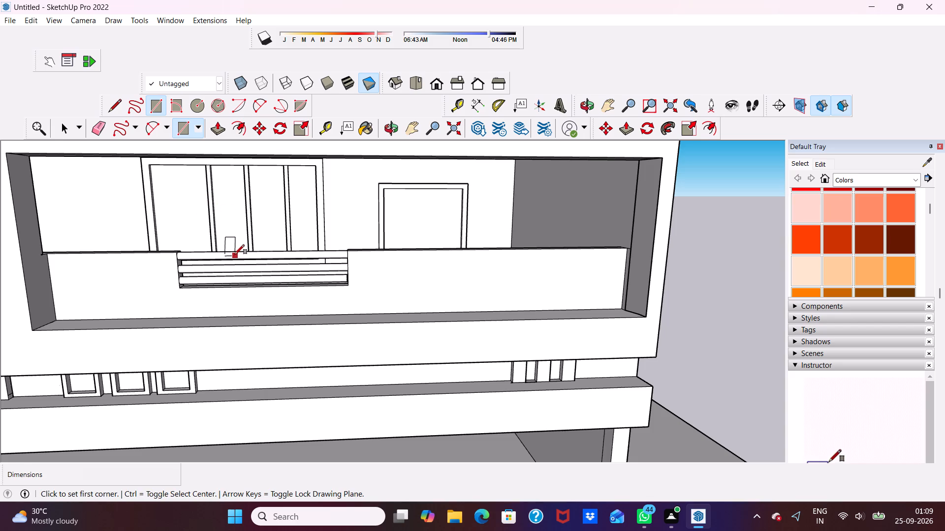
{"action": "left_click", "coordinate": [277, 312]}
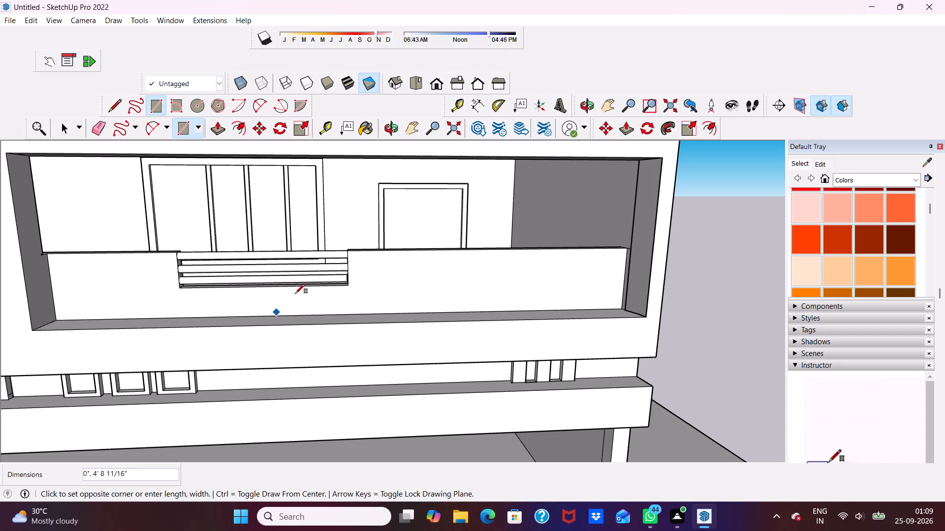
{"action": "scroll", "coordinate": [282, 298], "scroll_direction": "up", "scroll_amount": 7}
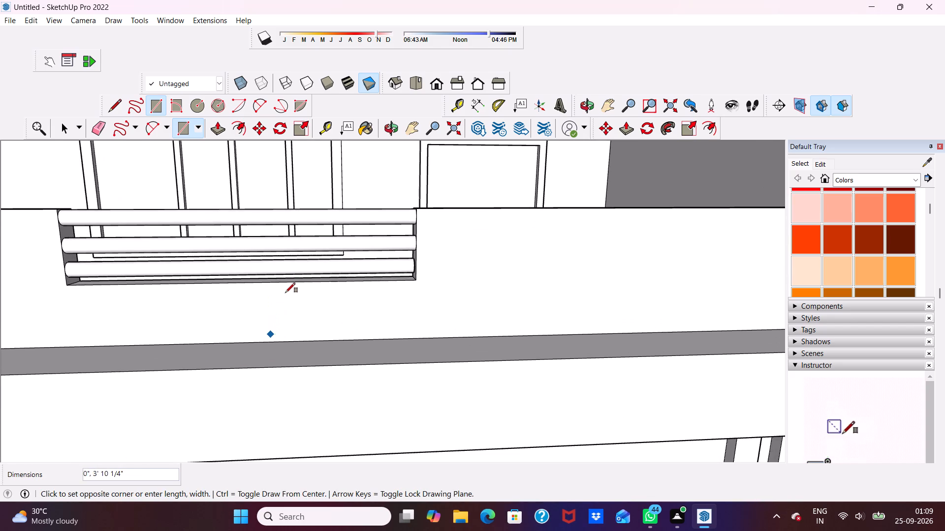
{"action": "left_click", "coordinate": [284, 284]}
{"action": "key", "text": "space"}
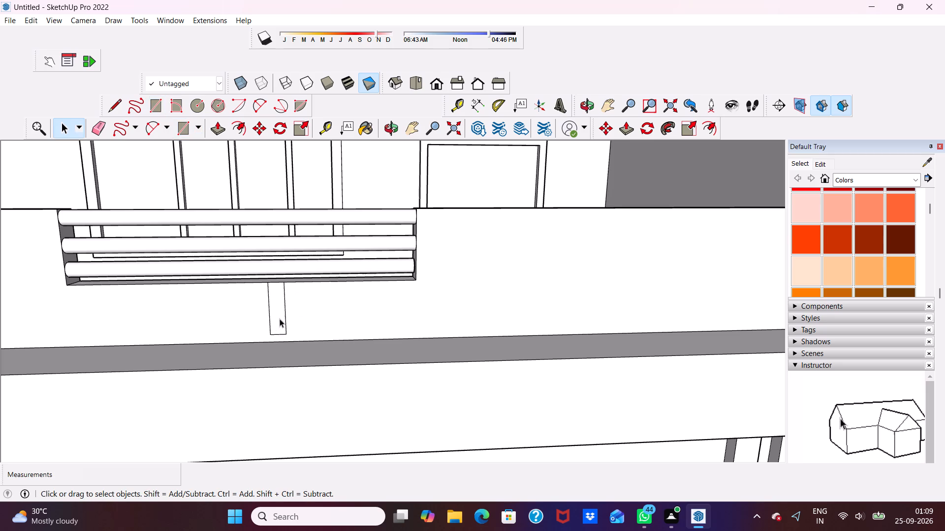
Copy the narrow rectangle twice horizontally along the parapet, placing the second copy about 7 3/8" from the first to make three strips.
{"action": "double_click", "coordinate": [281, 318]}
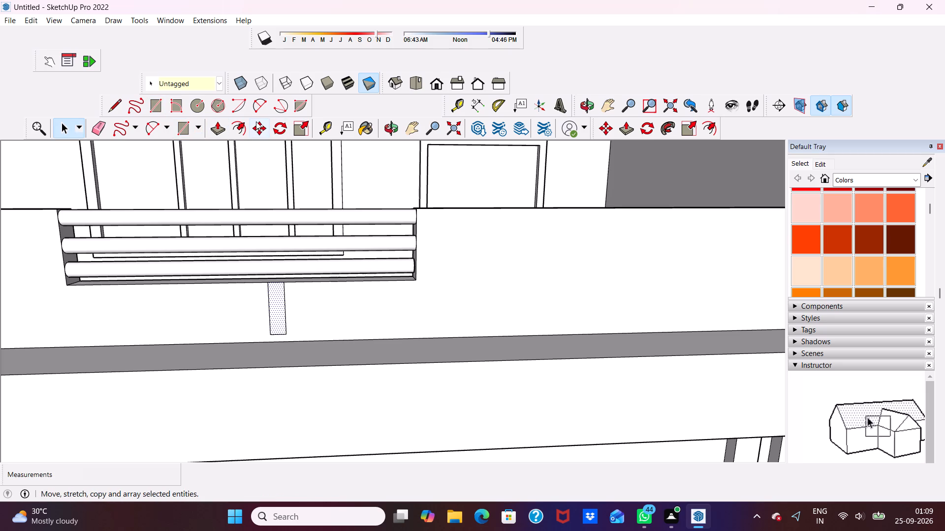
{"action": "left_click", "coordinate": [256, 121]}
{"action": "left_click", "coordinate": [281, 310]}
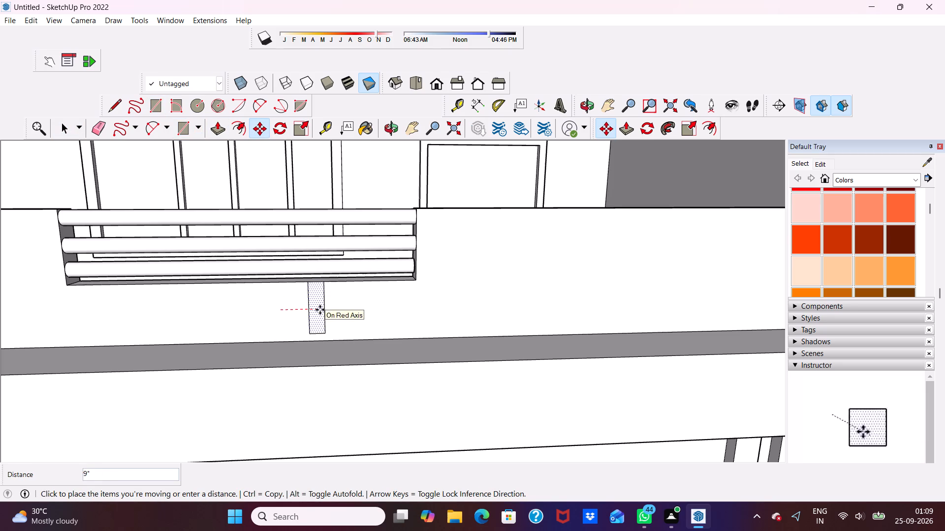
{"action": "left_click", "coordinate": [315, 312]}
{"action": "left_click", "coordinate": [314, 313]}
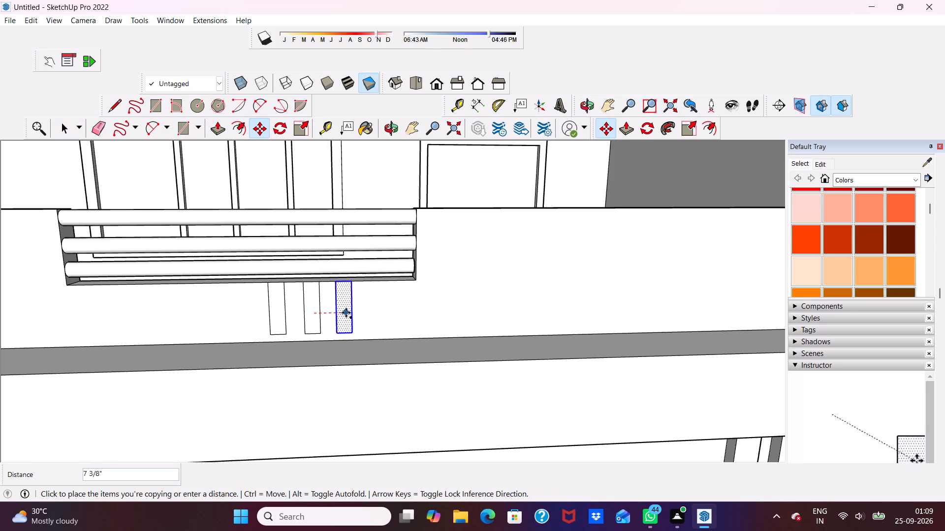
{"action": "left_click", "coordinate": [346, 313]}
{"action": "key", "text": "space"}
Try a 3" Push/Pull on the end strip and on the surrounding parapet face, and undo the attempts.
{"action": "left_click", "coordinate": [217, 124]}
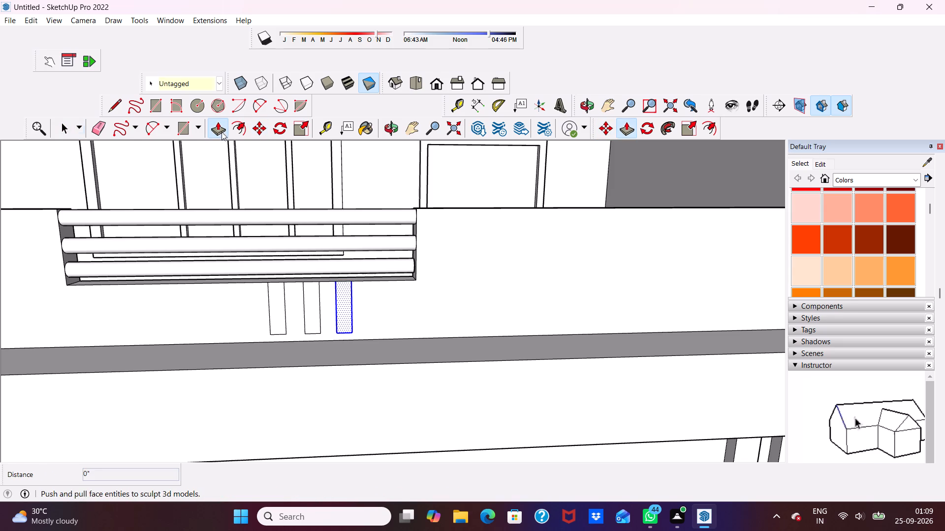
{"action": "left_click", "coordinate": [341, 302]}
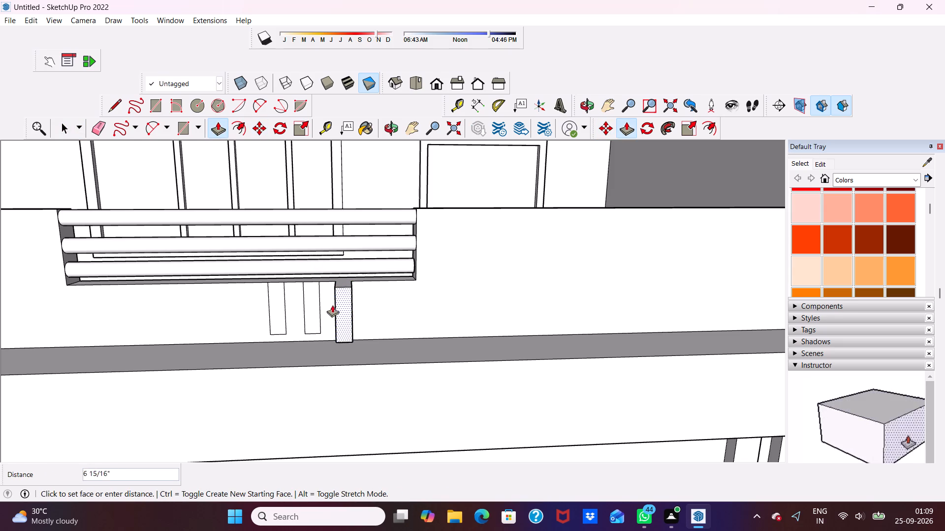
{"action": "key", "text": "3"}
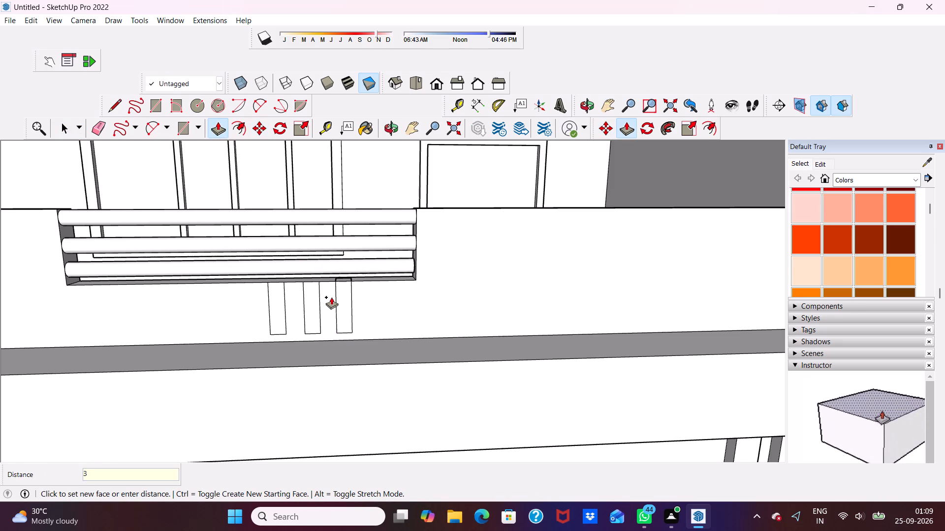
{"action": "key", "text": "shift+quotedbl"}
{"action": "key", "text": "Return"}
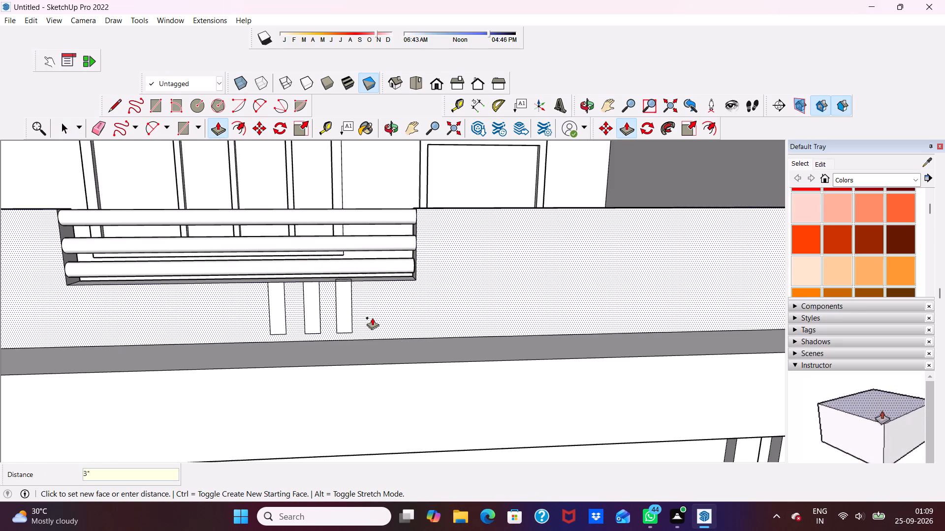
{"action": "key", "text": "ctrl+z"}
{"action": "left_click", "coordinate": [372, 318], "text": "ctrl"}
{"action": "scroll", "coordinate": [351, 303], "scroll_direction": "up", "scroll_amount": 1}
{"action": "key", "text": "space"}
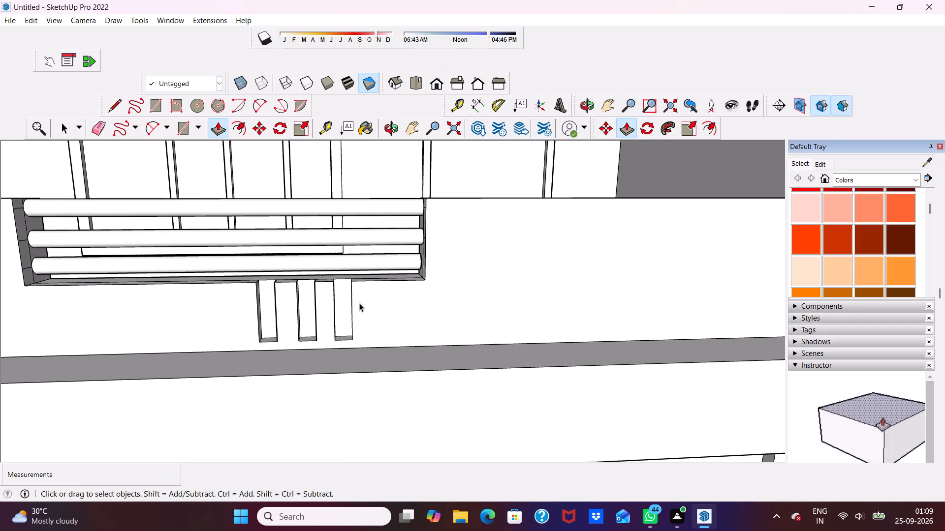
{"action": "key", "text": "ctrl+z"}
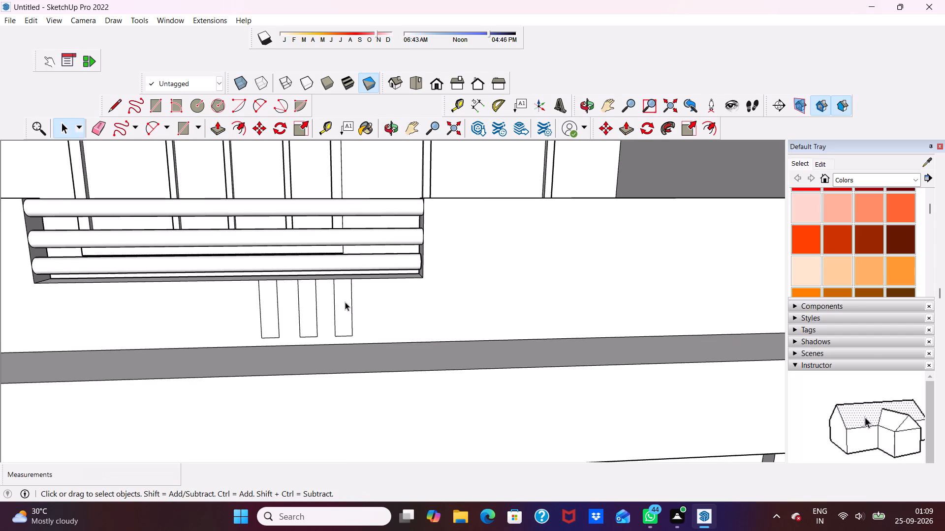
Pull each of the three strips below the railing outward by 3" with Push/Pull.
{"action": "left_click_drag", "start_coordinate": [345, 302], "coordinate": [352, 304]}
{"action": "left_click", "coordinate": [212, 128]}
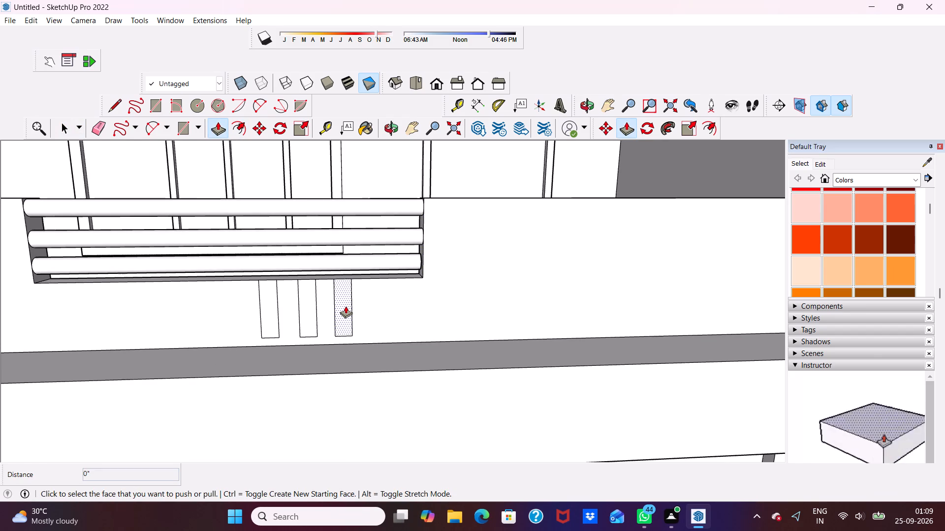
{"action": "left_click", "coordinate": [346, 306]}
{"action": "key", "text": "3"}
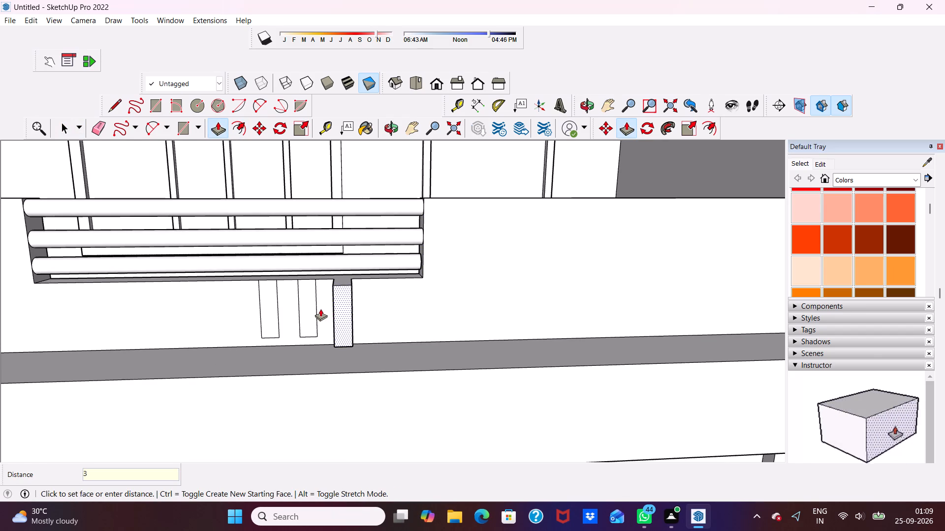
{"action": "key", "text": "shift+quotedbl"}
{"action": "key", "text": "Return"}
{"action": "scroll", "coordinate": [320, 309], "scroll_direction": "up", "scroll_amount": 4}
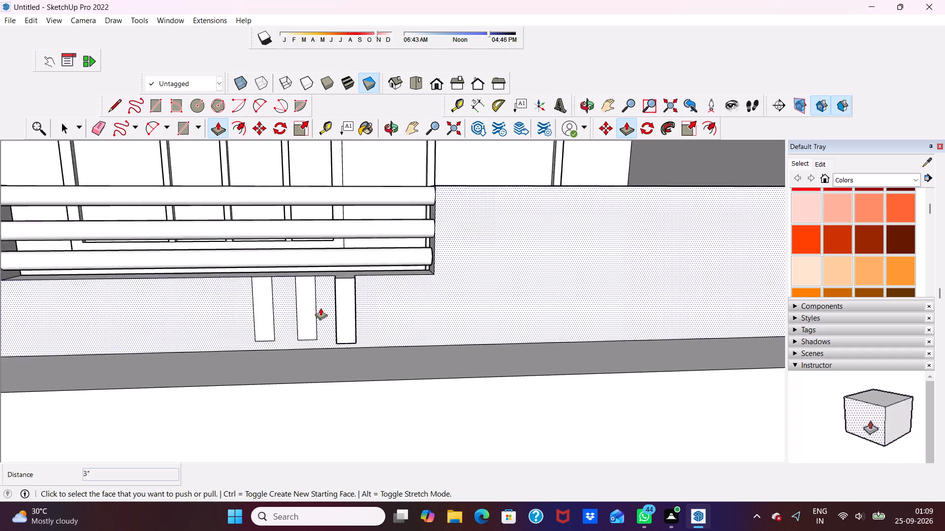
{"action": "scroll", "coordinate": [320, 308], "scroll_direction": "up", "scroll_amount": 1}
{"action": "left_click", "coordinate": [299, 311]}
{"action": "left_click", "coordinate": [363, 320]}
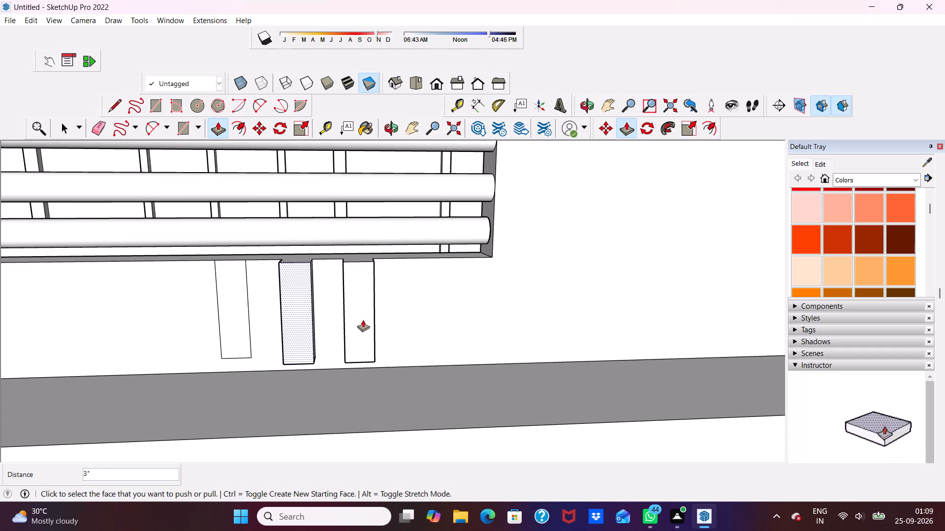
{"action": "left_click", "coordinate": [228, 321]}
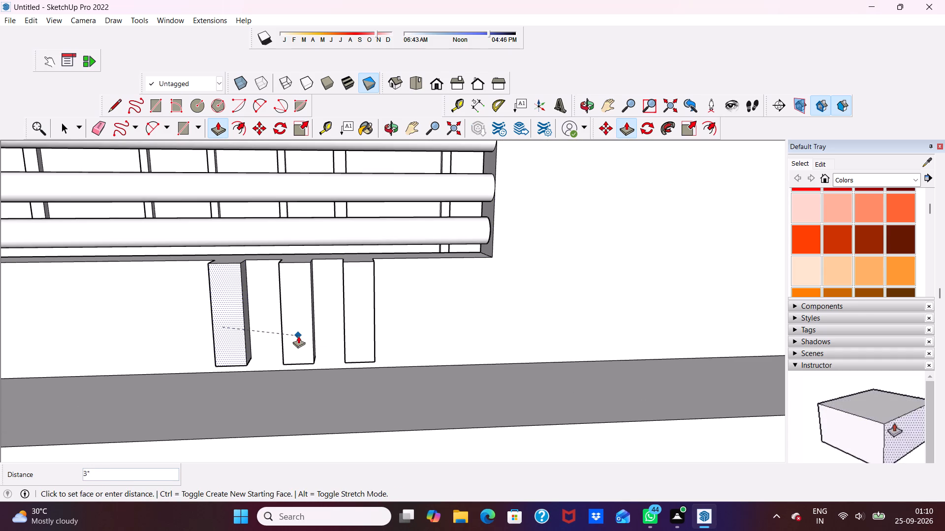
{"action": "left_click", "coordinate": [298, 354]}
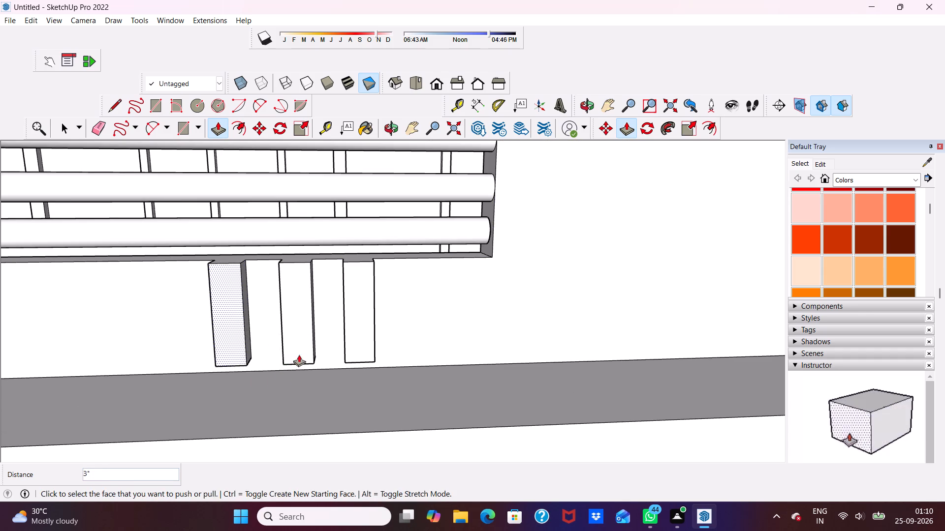
{"action": "scroll", "coordinate": [299, 354], "scroll_direction": "down", "scroll_amount": 5}
{"action": "key", "text": "space"}
Examine the three projecting blocks and their meeting with the railing opening's lower ledge from above, the side and the front.
{"action": "middle_click_drag", "start_coordinate": [333, 343], "coordinate": [407, 322]}
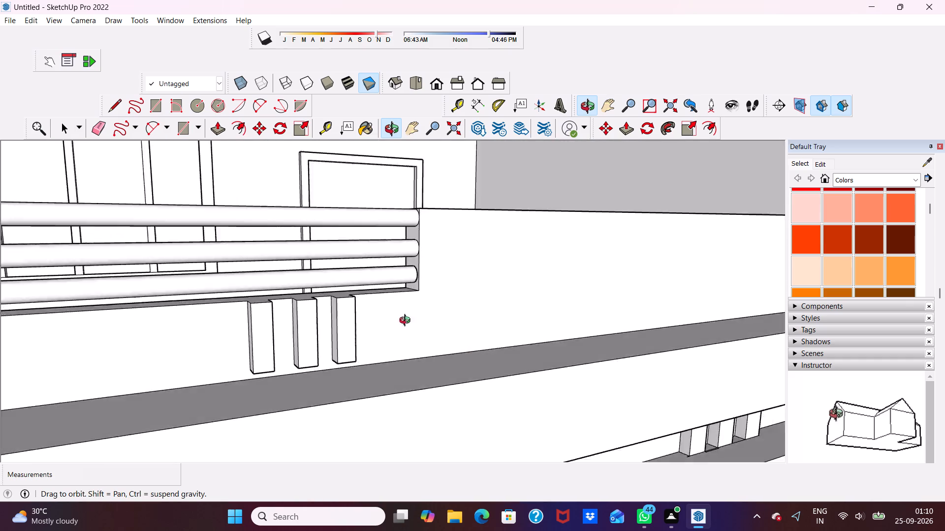
{"action": "middle_click_drag", "start_coordinate": [407, 322], "coordinate": [326, 323]}
{"action": "scroll", "coordinate": [326, 323], "scroll_direction": "up", "scroll_amount": 1}
{"action": "scroll", "coordinate": [308, 312], "scroll_direction": "down", "scroll_amount": 14}
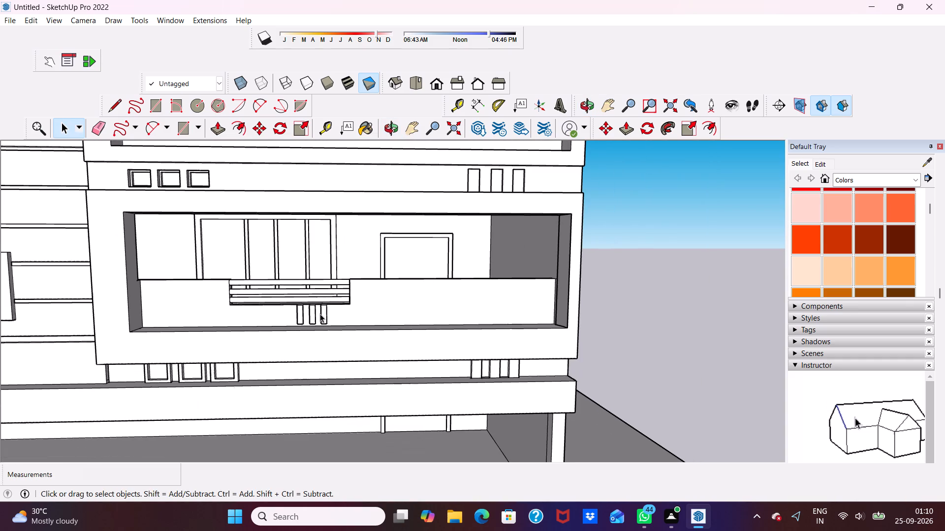
{"action": "scroll", "coordinate": [320, 314], "scroll_direction": "up", "scroll_amount": 4}
{"action": "scroll", "coordinate": [301, 293], "scroll_direction": "down", "scroll_amount": 3}
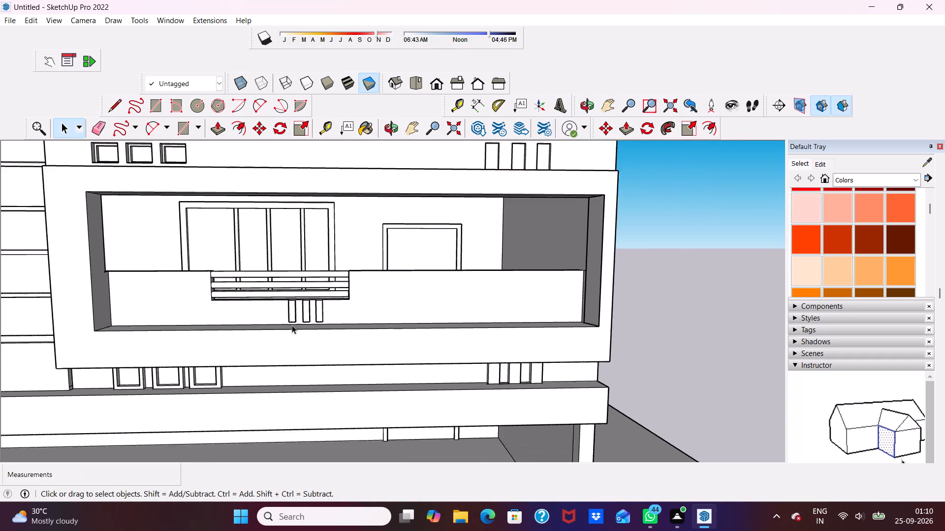
{"action": "scroll", "coordinate": [292, 325], "scroll_direction": "down", "scroll_amount": 6}
{"action": "scroll", "coordinate": [287, 302], "scroll_direction": "up", "scroll_amount": 1}
{"action": "scroll", "coordinate": [297, 316], "scroll_direction": "down", "scroll_amount": 6}
{"action": "middle_click_drag", "start_coordinate": [309, 311], "coordinate": [369, 301]}
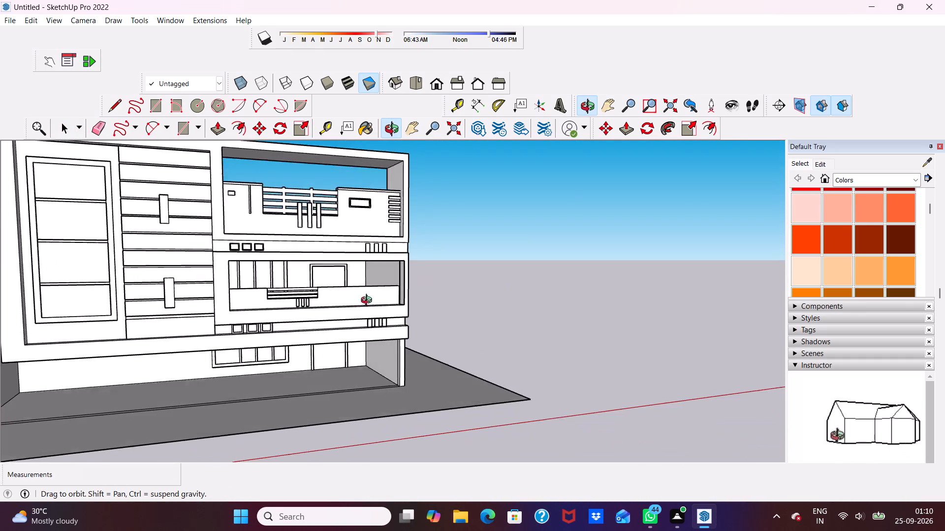
{"action": "middle_click_drag", "start_coordinate": [369, 301], "coordinate": [370, 303]}
{"action": "scroll", "coordinate": [337, 283], "scroll_direction": "up", "scroll_amount": 10}
{"action": "middle_click_drag", "start_coordinate": [294, 317], "coordinate": [270, 407]}
{"action": "middle_click_drag", "start_coordinate": [269, 407], "coordinate": [266, 400]}
{"action": "scroll", "coordinate": [256, 376], "scroll_direction": "up", "scroll_amount": 8}
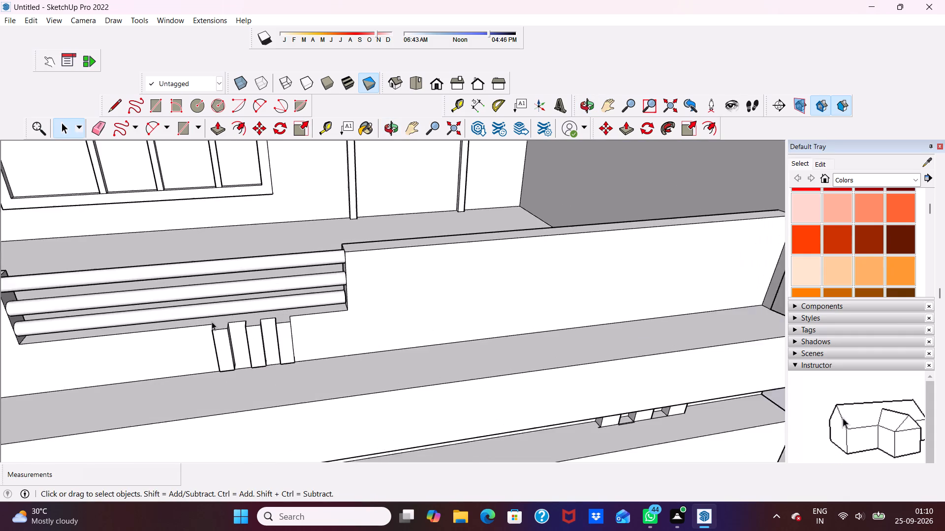
{"action": "scroll", "coordinate": [212, 322], "scroll_direction": "up", "scroll_amount": 1}
{"action": "left_click", "coordinate": [223, 324]}
{"action": "left_click", "coordinate": [222, 324]}
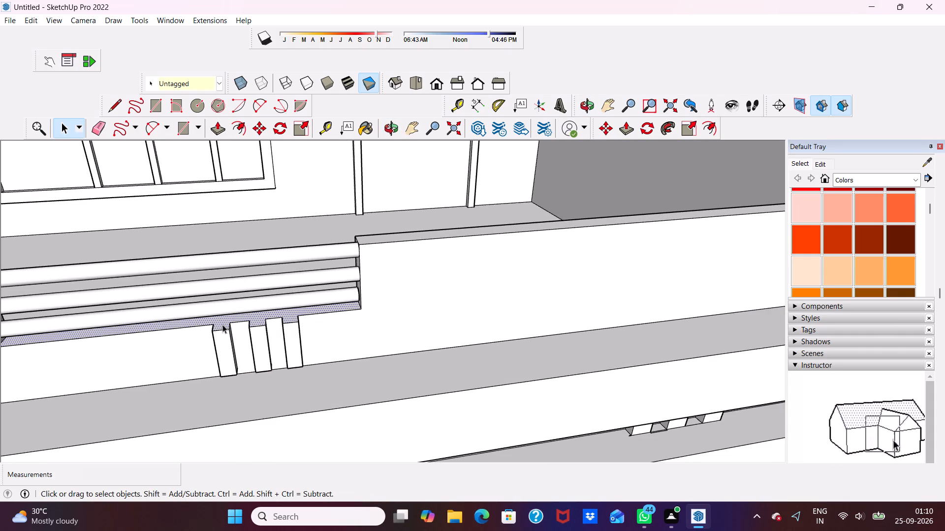
{"action": "scroll", "coordinate": [222, 325], "scroll_direction": "down", "scroll_amount": 5}
{"action": "middle_click_drag", "start_coordinate": [262, 344], "coordinate": [254, 288]}
{"action": "key", "text": "space"}
{"action": "scroll", "coordinate": [286, 276], "scroll_direction": "down", "scroll_amount": 4}
{"action": "middle_click_drag", "start_coordinate": [363, 300], "coordinate": [346, 268]}
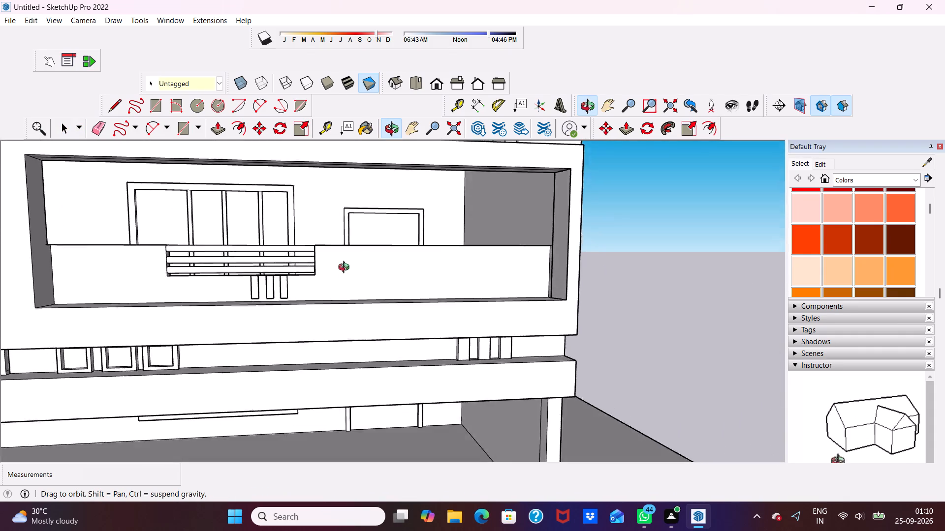
{"action": "middle_click_drag", "start_coordinate": [346, 268], "coordinate": [262, 288]}
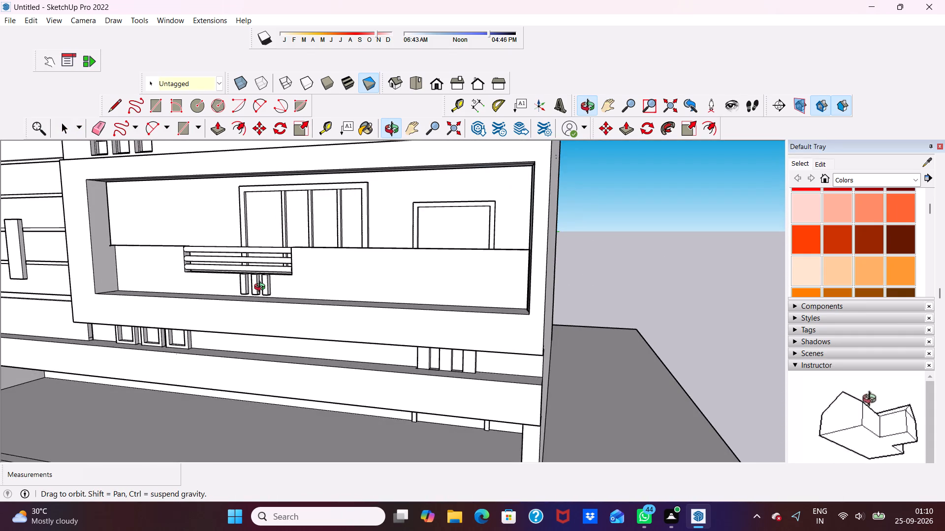
{"action": "middle_click_drag", "start_coordinate": [262, 288], "coordinate": [296, 309]}
{"action": "scroll", "coordinate": [296, 299], "scroll_direction": "down", "scroll_amount": 2}
{"action": "scroll", "coordinate": [231, 286], "scroll_direction": "up", "scroll_amount": 8}
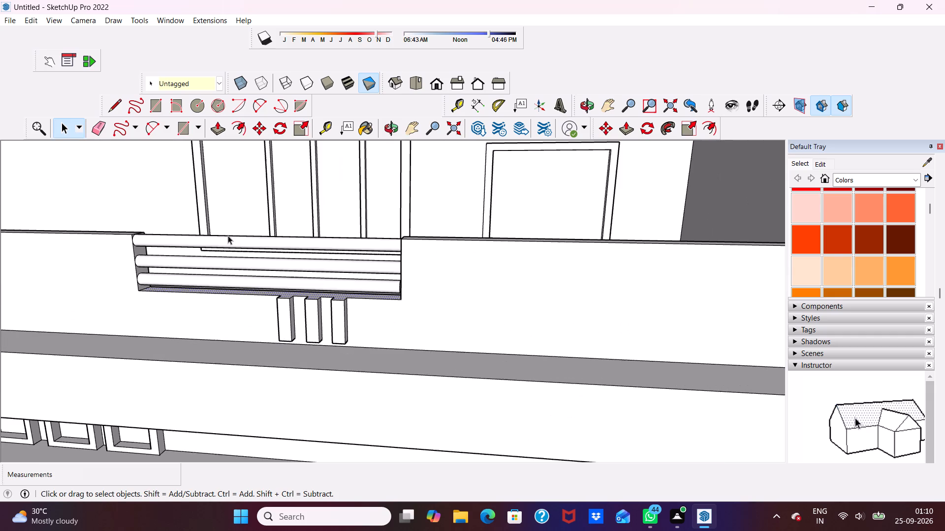
Draw a short edge about 4" long across the parapet's top thickness at its end near the row of square boxes.
{"action": "middle_click_drag", "start_coordinate": [211, 252], "coordinate": [288, 357]}
{"action": "scroll", "coordinate": [211, 426], "scroll_direction": "up", "scroll_amount": 3}
{"action": "scroll", "coordinate": [229, 316], "scroll_direction": "down", "scroll_amount": 5}
{"action": "scroll", "coordinate": [192, 363], "scroll_direction": "down", "scroll_amount": 4}
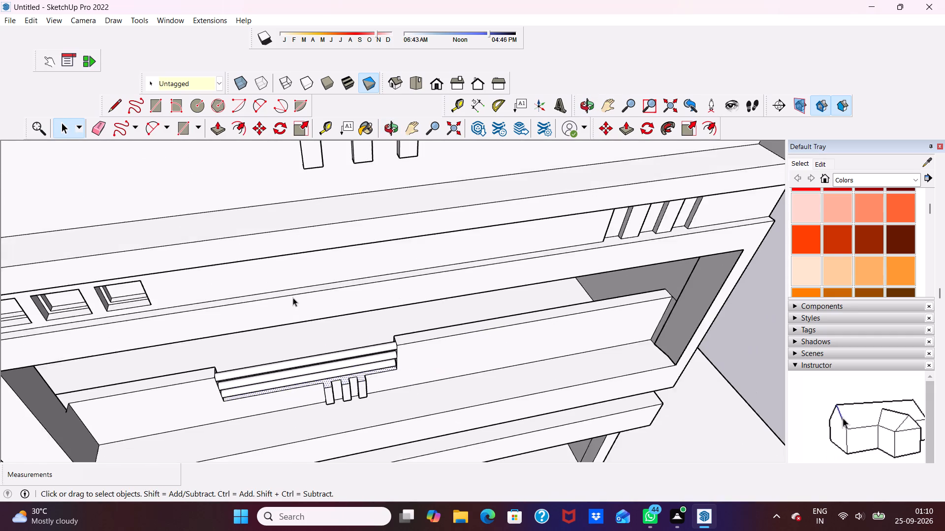
{"action": "scroll", "coordinate": [293, 297], "scroll_direction": "down", "scroll_amount": 3}
{"action": "middle_click", "coordinate": [186, 403]}
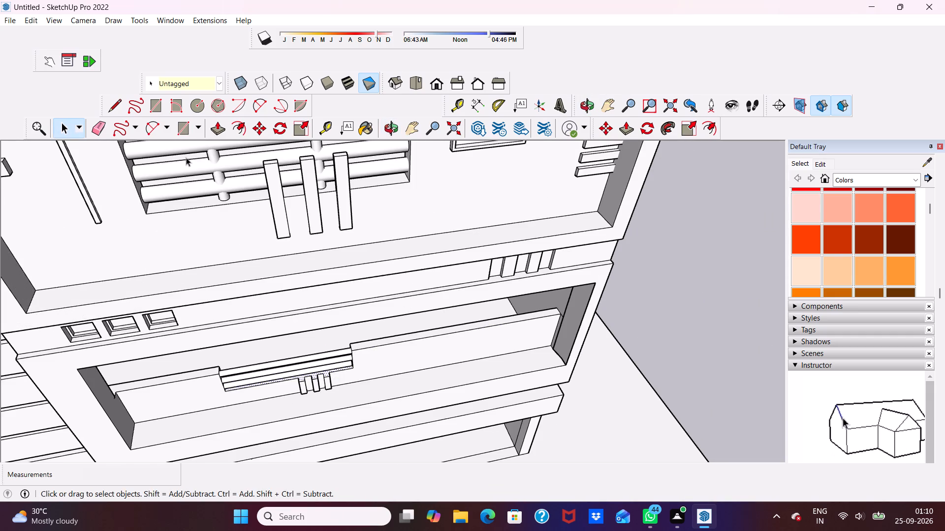
{"action": "left_click", "coordinate": [111, 104]}
{"action": "scroll", "coordinate": [129, 286], "scroll_direction": "up", "scroll_amount": 3}
{"action": "scroll", "coordinate": [94, 427], "scroll_direction": "up", "scroll_amount": 8}
{"action": "left_click", "coordinate": [122, 409]}
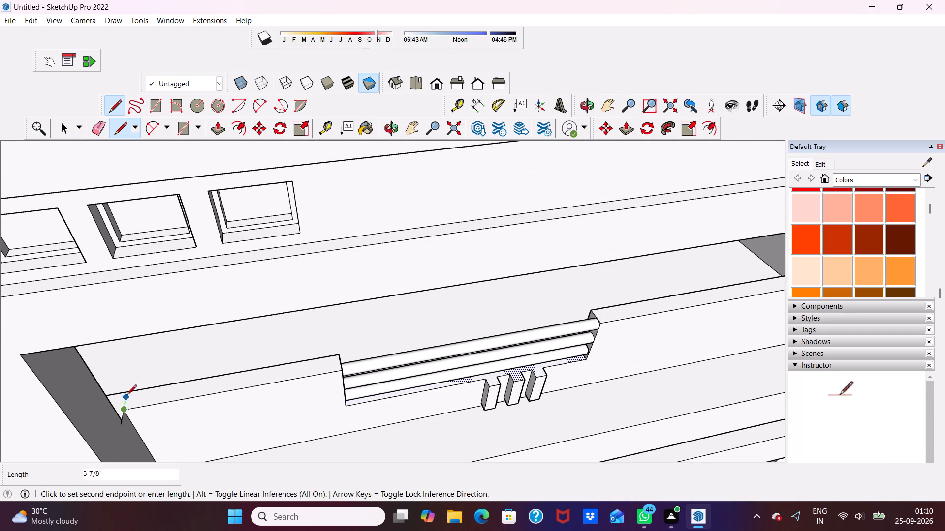
{"action": "left_click", "coordinate": [127, 392]}
{"action": "scroll", "coordinate": [180, 408], "scroll_direction": "down", "scroll_amount": 3}
{"action": "scroll", "coordinate": [299, 403], "scroll_direction": "up", "scroll_amount": 1}
{"action": "scroll", "coordinate": [594, 322], "scroll_direction": "up", "scroll_amount": 2}
{"action": "scroll", "coordinate": [561, 313], "scroll_direction": "down", "scroll_amount": 6}
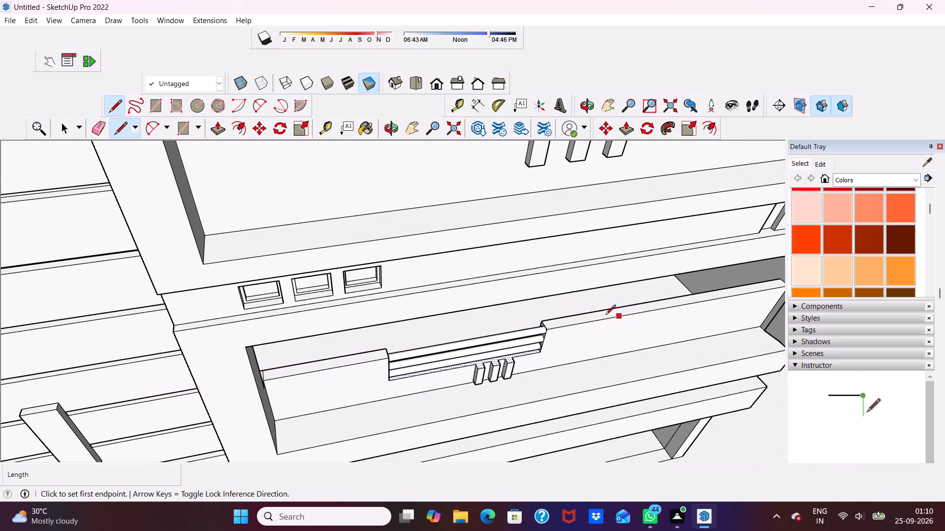
{"action": "scroll", "coordinate": [541, 312], "scroll_direction": "down", "scroll_amount": 2}
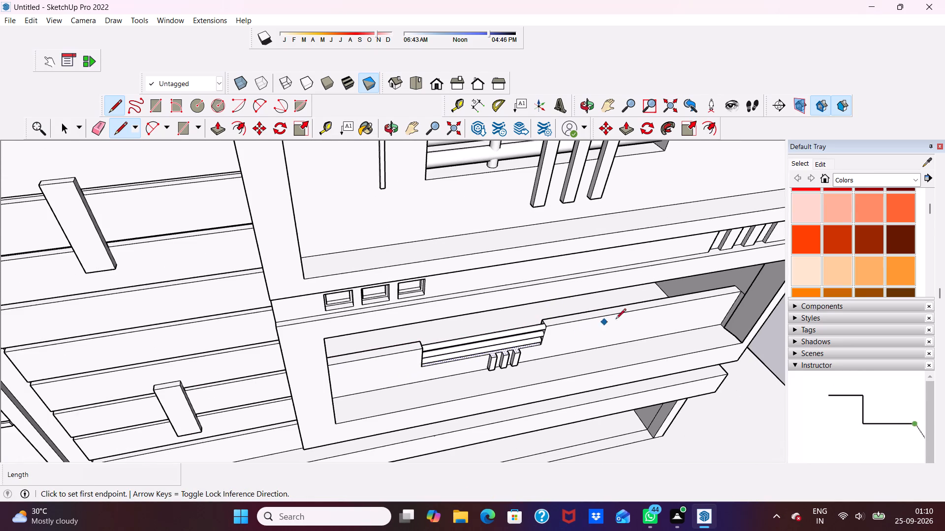
{"action": "key", "text": "space"}
{"action": "scroll", "coordinate": [658, 306], "scroll_direction": "up", "scroll_amount": 8}
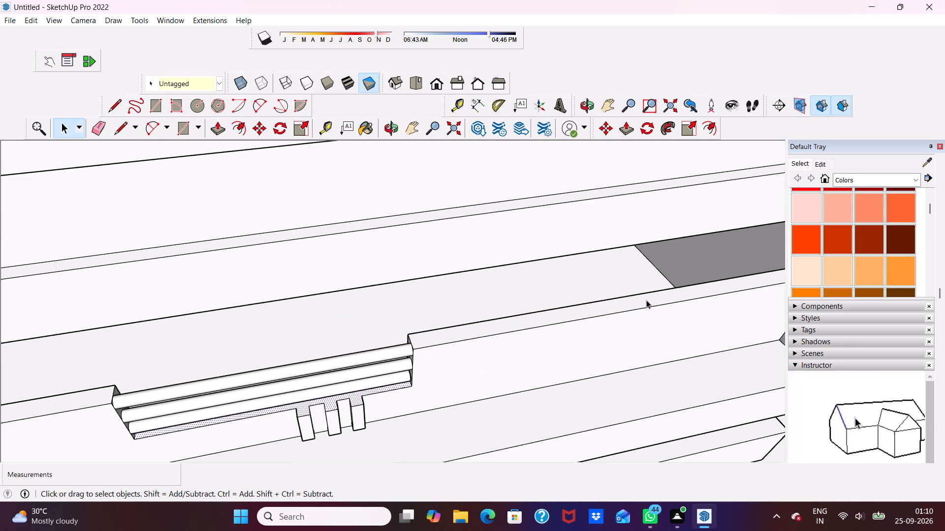
Raise the top faces of the two middle-balcony parapet segments on either side of the railing by 3" with Push/Pull.
{"action": "left_click", "coordinate": [645, 302]}
{"action": "scroll", "coordinate": [337, 295], "scroll_direction": "down", "scroll_amount": 1}
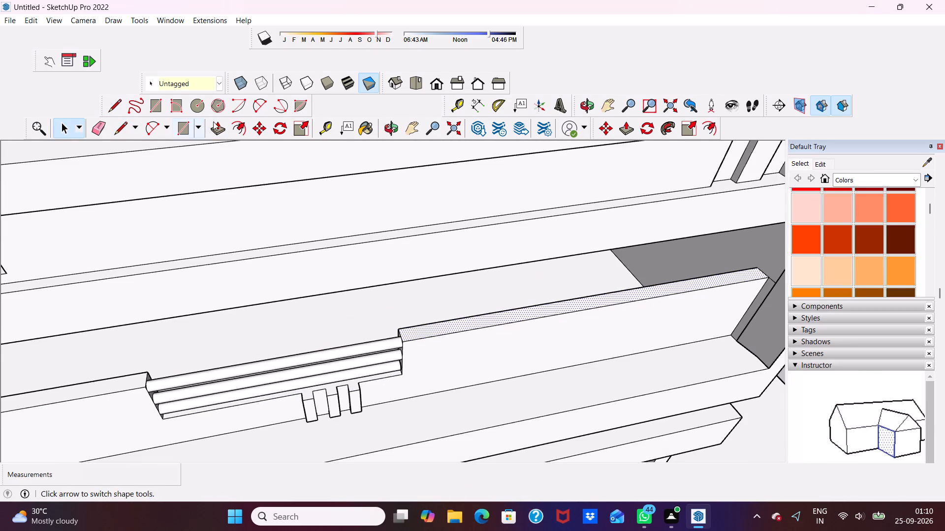
{"action": "left_click", "coordinate": [214, 128]}
{"action": "left_click", "coordinate": [427, 323]}
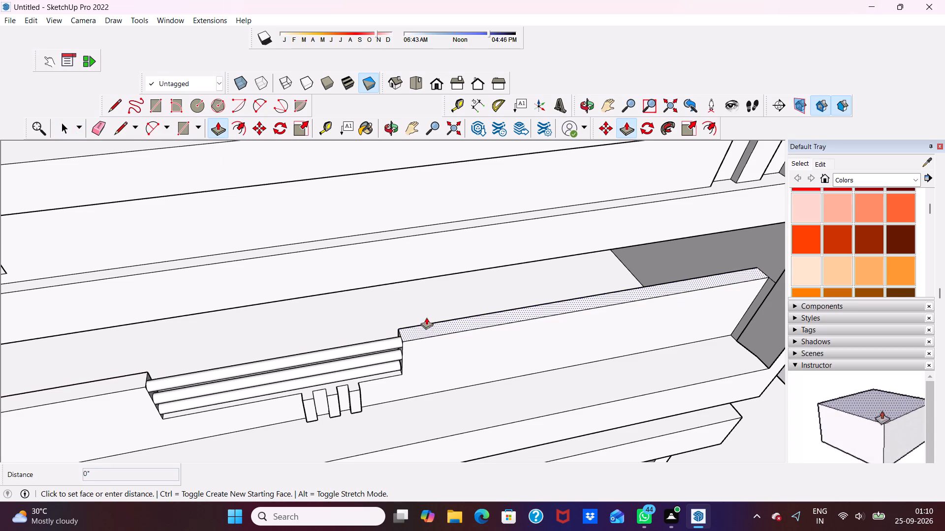
{"action": "type", "text": "3\""}
{"action": "key", "text": "Return"}
{"action": "scroll", "coordinate": [423, 307], "scroll_direction": "down", "scroll_amount": 3}
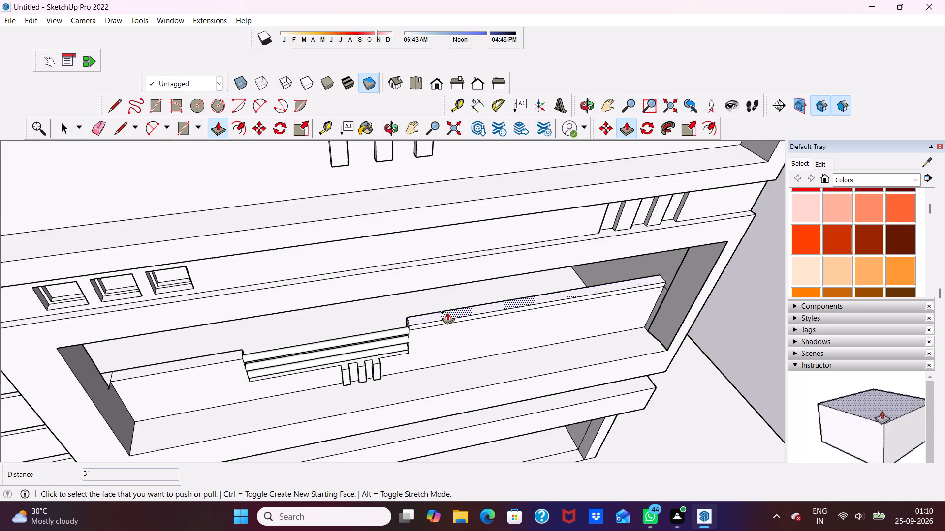
{"action": "scroll", "coordinate": [383, 354], "scroll_direction": "down", "scroll_amount": 3}
{"action": "scroll", "coordinate": [284, 355], "scroll_direction": "up", "scroll_amount": 3}
{"action": "scroll", "coordinate": [225, 369], "scroll_direction": "up", "scroll_amount": 4}
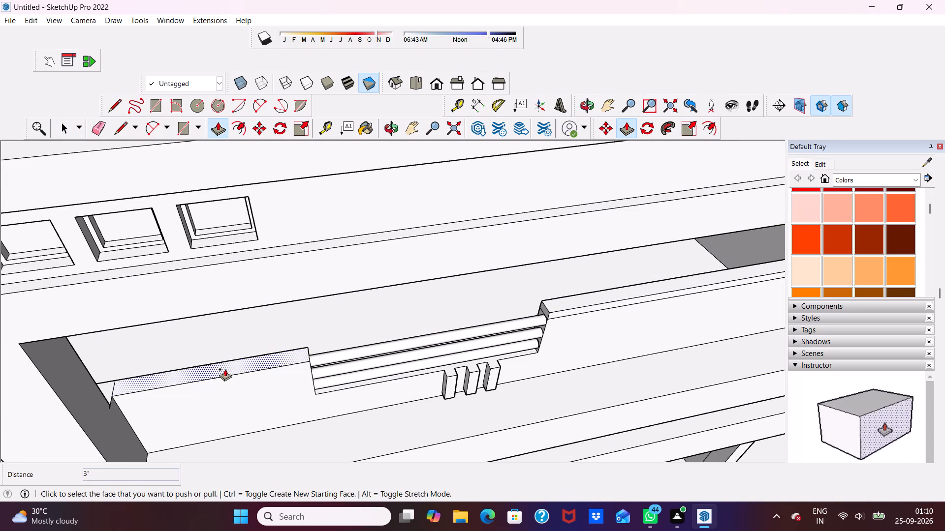
{"action": "left_click", "coordinate": [225, 369]}
{"action": "type", "text": "3\""}
{"action": "key", "text": "Return"}
Pull the new front strip along the top of the shorter parapet segment outward by 3".
{"action": "scroll", "coordinate": [240, 377], "scroll_direction": "up", "scroll_amount": 5}
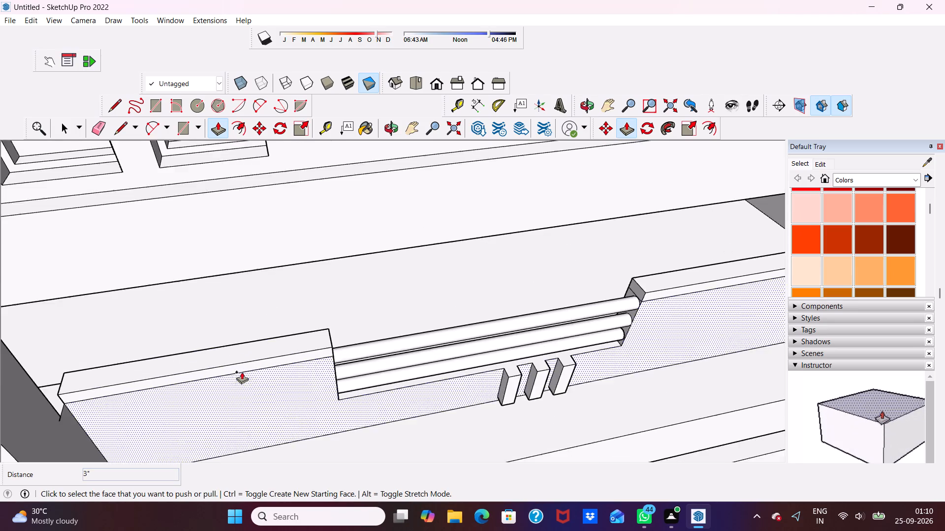
{"action": "scroll", "coordinate": [244, 363], "scroll_direction": "up", "scroll_amount": 4}
{"action": "left_click", "coordinate": [244, 363]}
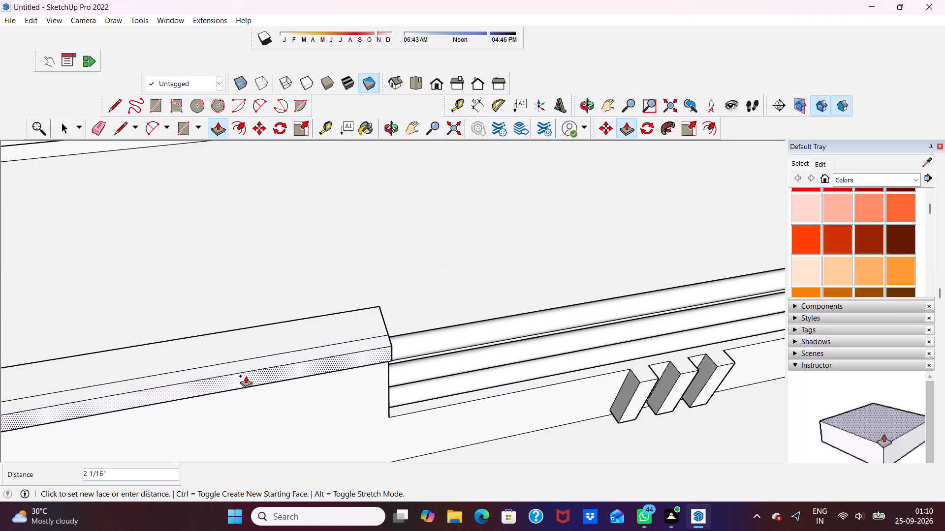
{"action": "scroll", "coordinate": [246, 376], "scroll_direction": "down", "scroll_amount": 4}
{"action": "middle_click_drag", "start_coordinate": [246, 374], "coordinate": [163, 277]}
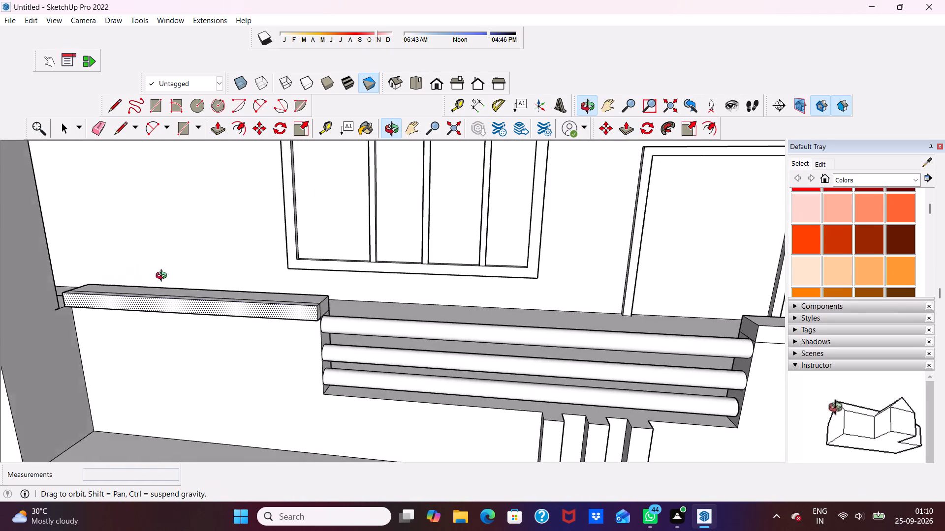
{"action": "middle_click_drag", "start_coordinate": [163, 277], "coordinate": [218, 255]}
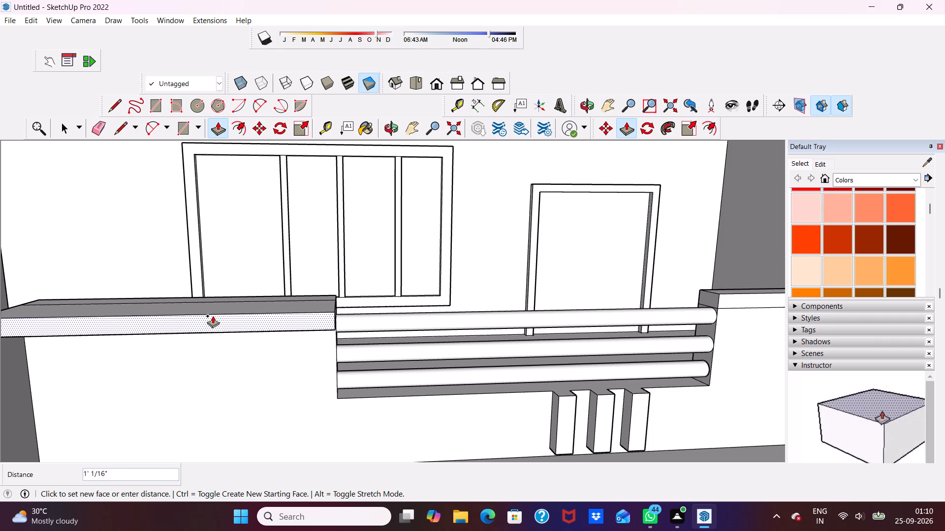
{"action": "type", "text": "3\""}
{"action": "key", "text": "Return"}
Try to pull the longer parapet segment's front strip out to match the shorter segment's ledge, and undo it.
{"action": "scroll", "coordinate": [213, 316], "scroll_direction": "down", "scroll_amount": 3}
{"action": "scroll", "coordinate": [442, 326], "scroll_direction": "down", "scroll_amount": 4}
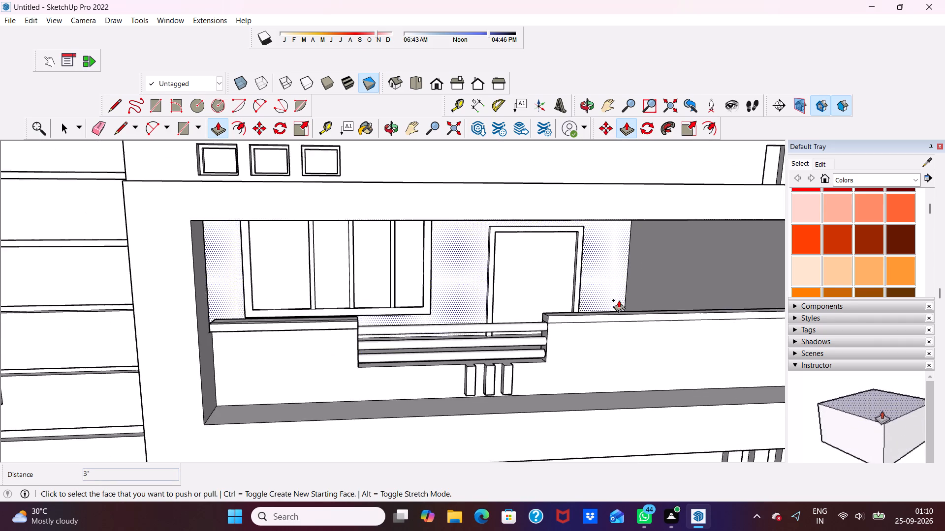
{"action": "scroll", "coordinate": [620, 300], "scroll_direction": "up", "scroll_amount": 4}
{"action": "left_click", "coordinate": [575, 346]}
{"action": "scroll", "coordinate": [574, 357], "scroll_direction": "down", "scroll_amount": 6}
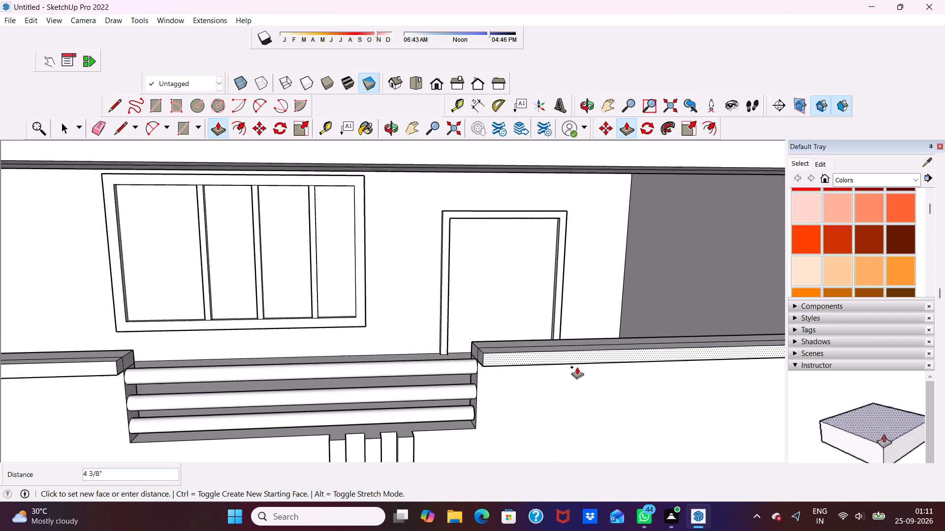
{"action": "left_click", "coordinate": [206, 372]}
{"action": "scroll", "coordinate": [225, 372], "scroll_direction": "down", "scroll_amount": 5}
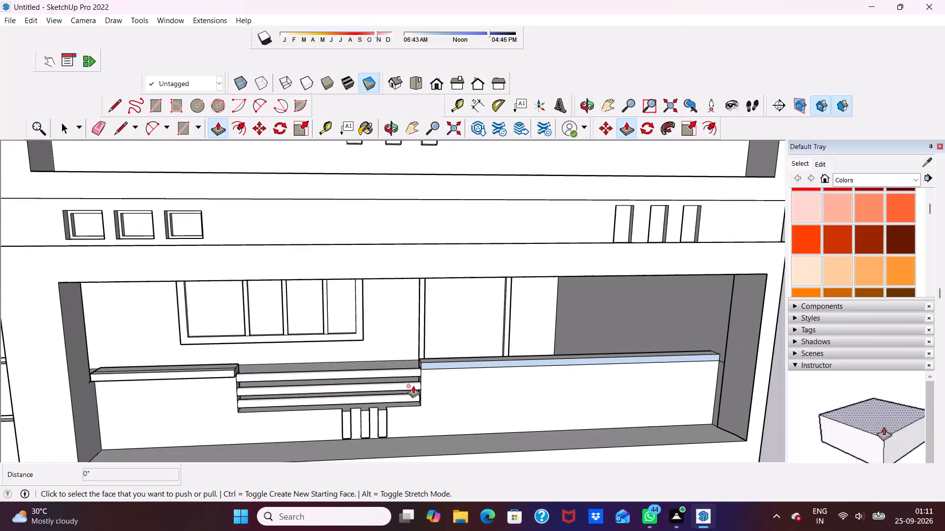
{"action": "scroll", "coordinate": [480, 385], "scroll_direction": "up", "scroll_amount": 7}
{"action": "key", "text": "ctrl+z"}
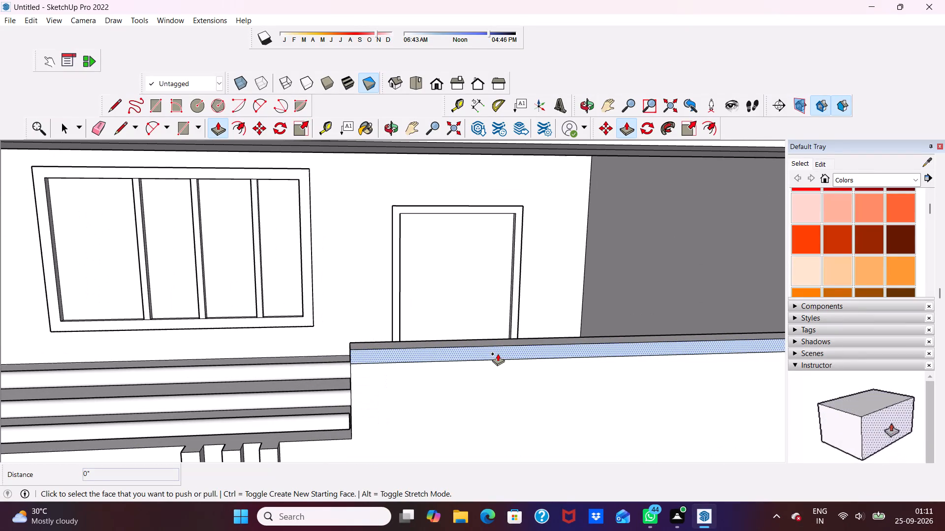
Pull the longer parapet segment's front strip outward 3", flush with the shorter segment's projecting ledge.
{"action": "left_click", "coordinate": [494, 346]}
{"action": "scroll", "coordinate": [494, 370], "scroll_direction": "down", "scroll_amount": 2}
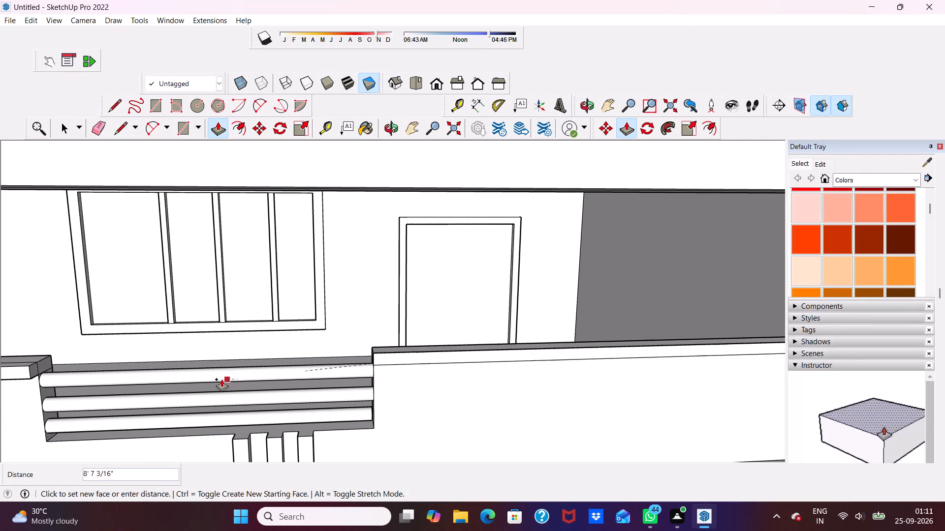
{"action": "scroll", "coordinate": [22, 402], "scroll_direction": "down", "scroll_amount": 1}
{"action": "scroll", "coordinate": [20, 378], "scroll_direction": "up", "scroll_amount": 1}
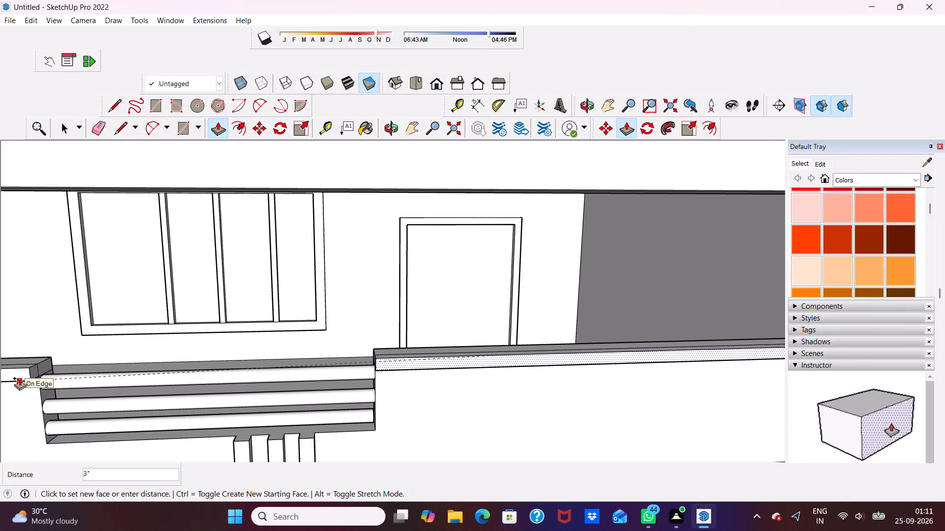
{"action": "left_click", "coordinate": [20, 378]}
Erase the seam edge running lengthwise along the top of the longer parapet segment.
{"action": "scroll", "coordinate": [42, 385], "scroll_direction": "down", "scroll_amount": 5}
{"action": "middle_click_drag", "start_coordinate": [302, 409], "coordinate": [362, 481]}
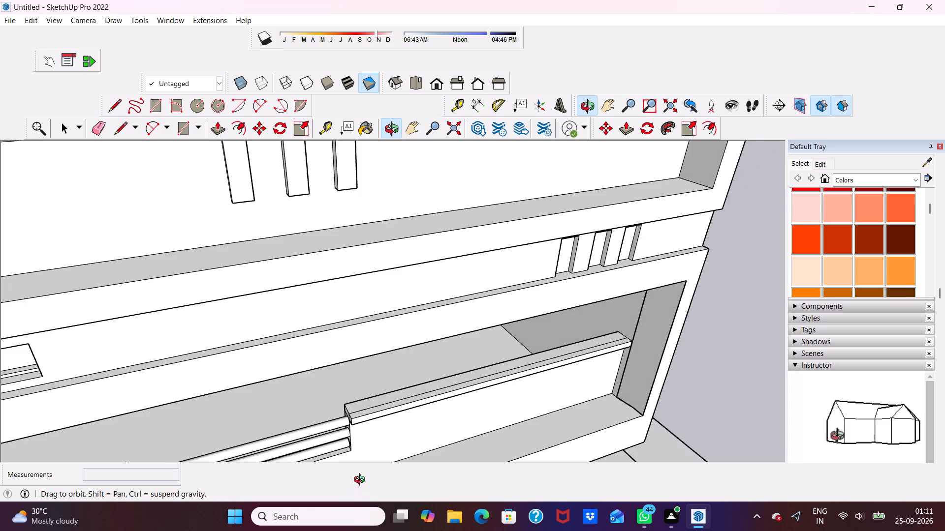
{"action": "middle_click_drag", "start_coordinate": [362, 481], "coordinate": [449, 410]}
{"action": "key", "text": "space"}
{"action": "scroll", "coordinate": [449, 410], "scroll_direction": "up", "scroll_amount": 2}
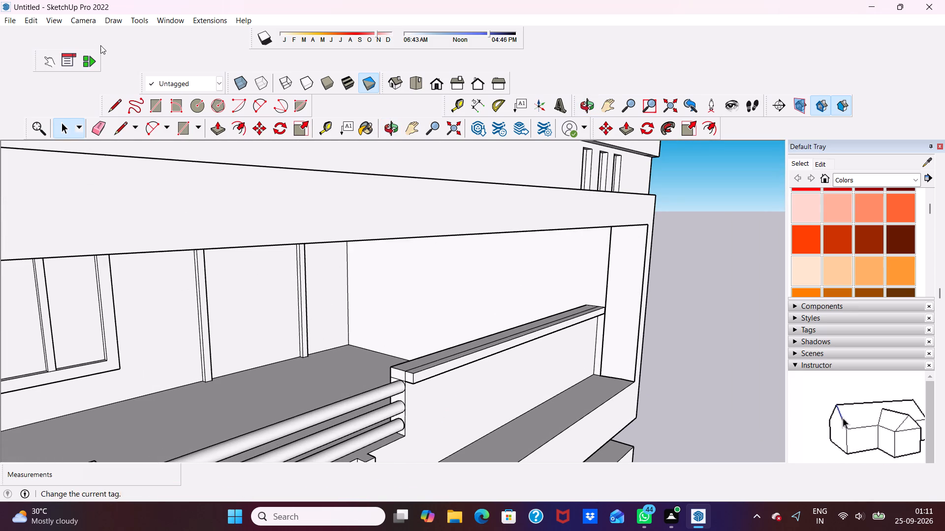
{"action": "left_click", "coordinate": [100, 125]}
{"action": "scroll", "coordinate": [381, 302], "scroll_direction": "up", "scroll_amount": 3}
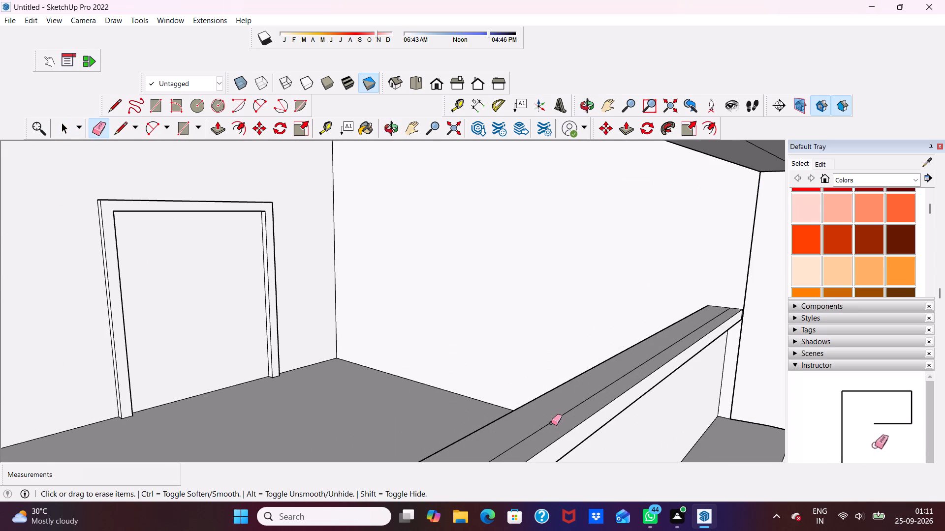
{"action": "left_click", "coordinate": [552, 421]}
Erase the leftover seam edges on the longer parapet segment's end face above the railing bars.
{"action": "scroll", "coordinate": [542, 373], "scroll_direction": "down", "scroll_amount": 6}
{"action": "middle_click_drag", "start_coordinate": [558, 442], "coordinate": [556, 384]}
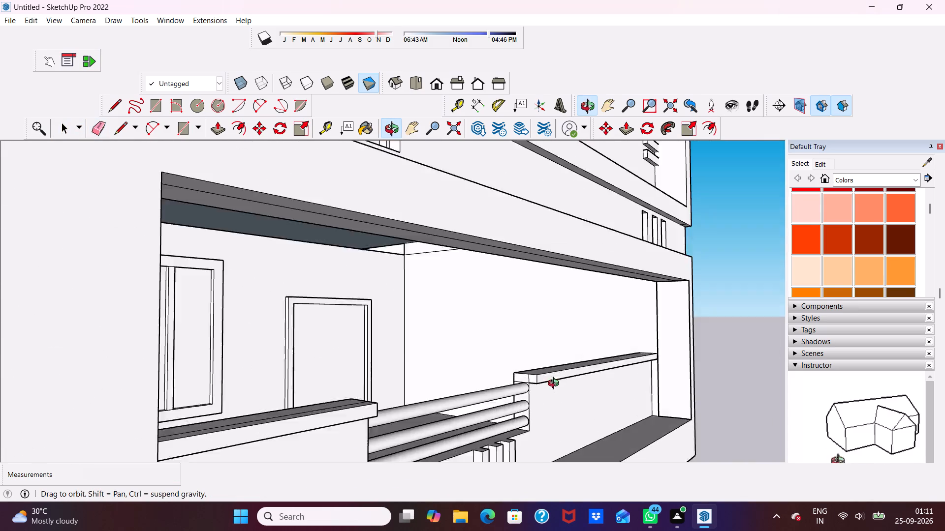
{"action": "middle_click_drag", "start_coordinate": [556, 384], "coordinate": [550, 385]}
{"action": "scroll", "coordinate": [534, 365], "scroll_direction": "up", "scroll_amount": 5}
{"action": "left_click", "coordinate": [532, 367]}
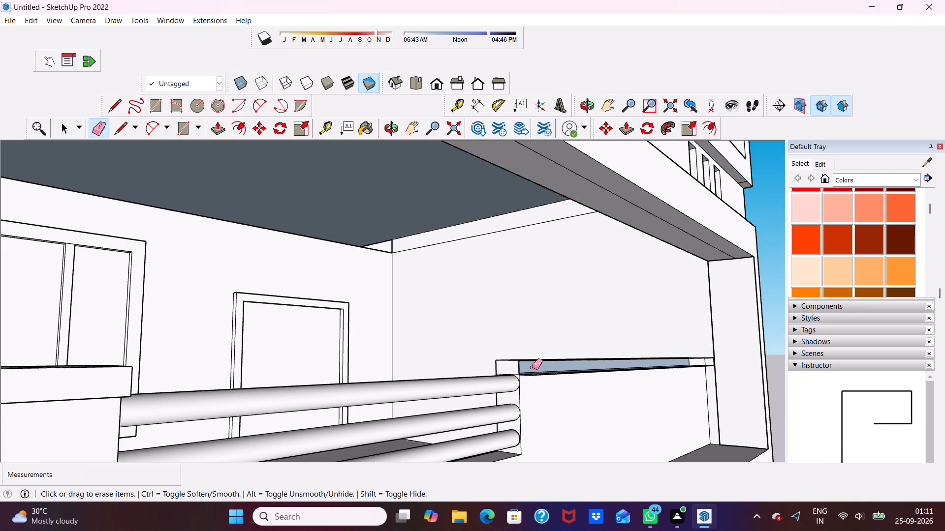
{"action": "key", "text": "ctrl+z"}
{"action": "scroll", "coordinate": [496, 365], "scroll_direction": "up", "scroll_amount": 4}
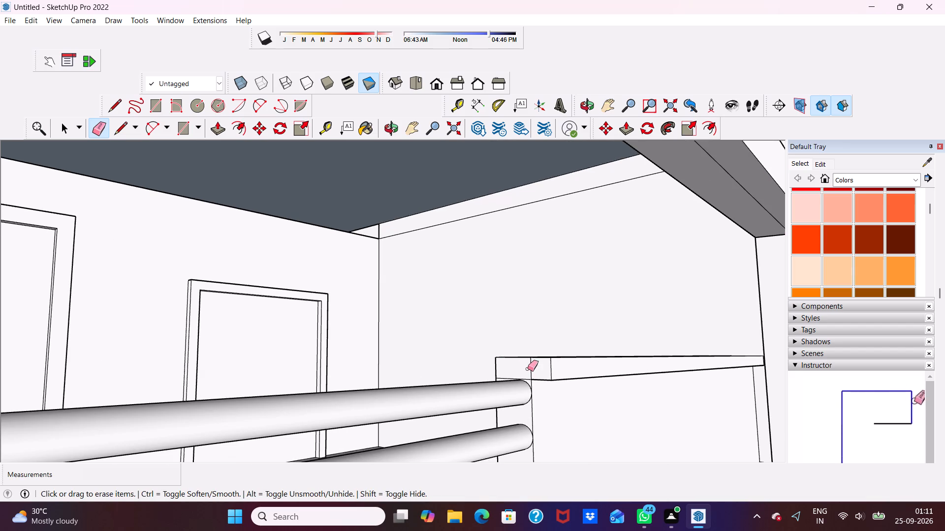
{"action": "left_click", "coordinate": [530, 367]}
{"action": "left_click", "coordinate": [525, 378]}
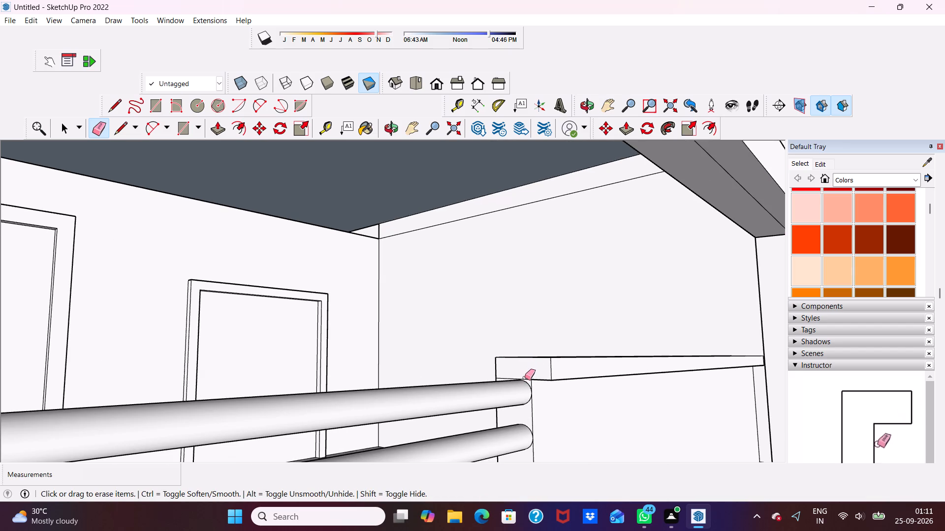
{"action": "left_click", "coordinate": [525, 378]}
{"action": "left_click", "coordinate": [524, 379]}
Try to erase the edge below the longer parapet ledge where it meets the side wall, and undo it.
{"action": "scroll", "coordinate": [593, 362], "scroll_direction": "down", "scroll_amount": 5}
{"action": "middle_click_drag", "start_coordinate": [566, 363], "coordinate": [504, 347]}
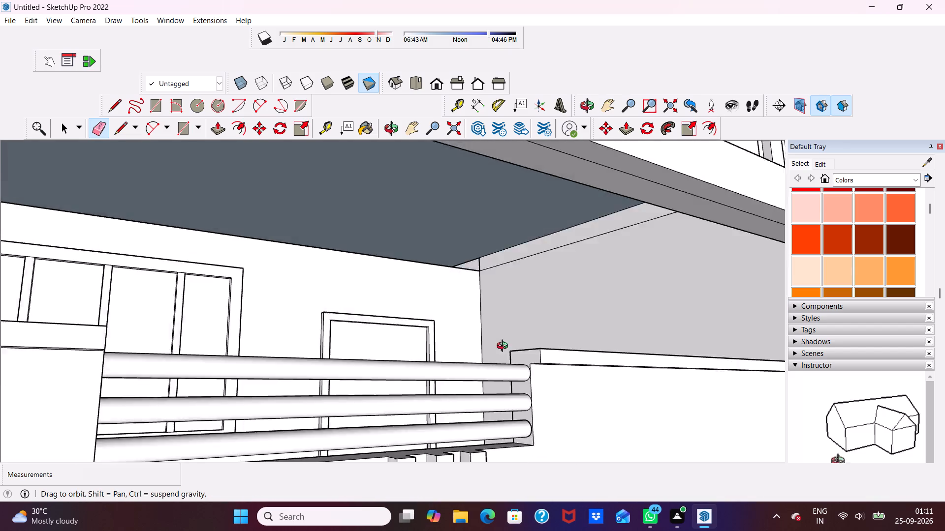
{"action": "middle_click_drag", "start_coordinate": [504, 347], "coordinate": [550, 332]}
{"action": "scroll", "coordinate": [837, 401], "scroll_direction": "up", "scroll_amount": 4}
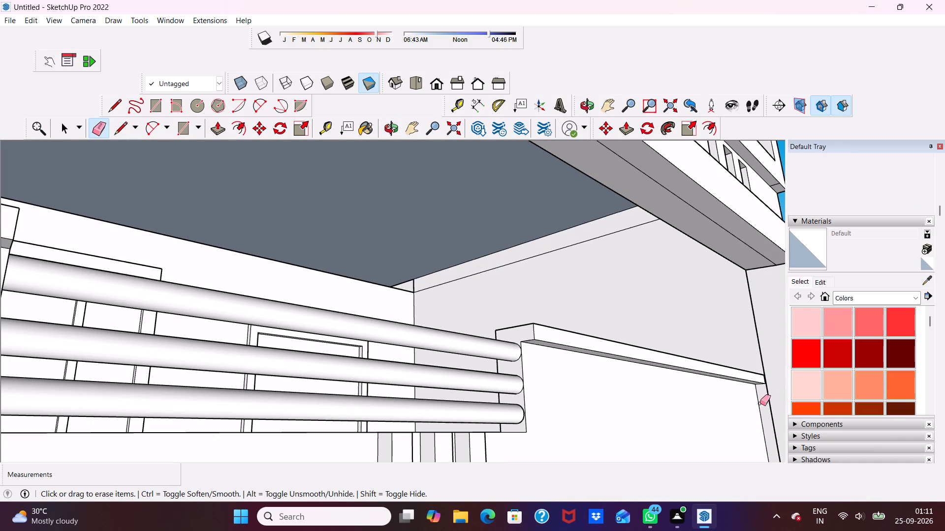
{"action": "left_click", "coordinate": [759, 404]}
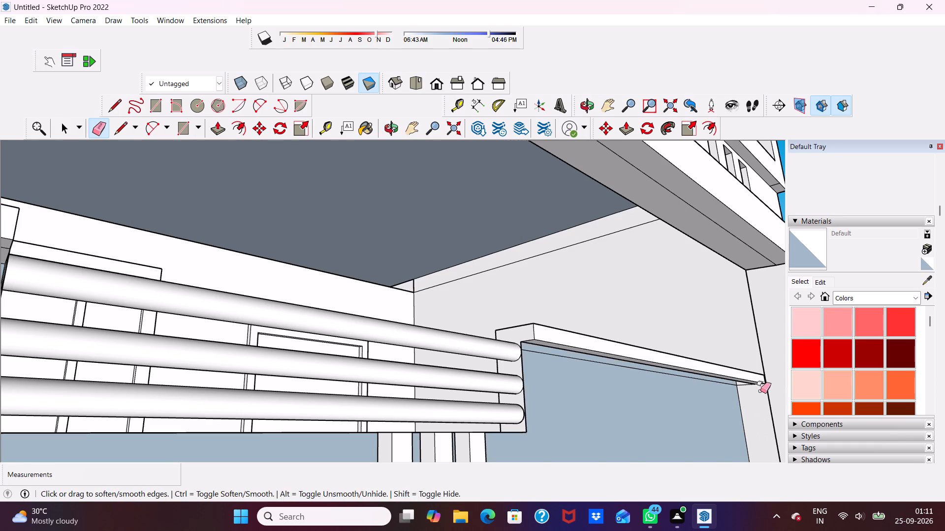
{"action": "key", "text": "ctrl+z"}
Erase the seam edge running lengthwise along the top of the shorter parapet segment.
{"action": "scroll", "coordinate": [675, 383], "scroll_direction": "down", "scroll_amount": 9}
{"action": "middle_click_drag", "start_coordinate": [542, 357], "coordinate": [480, 407]}
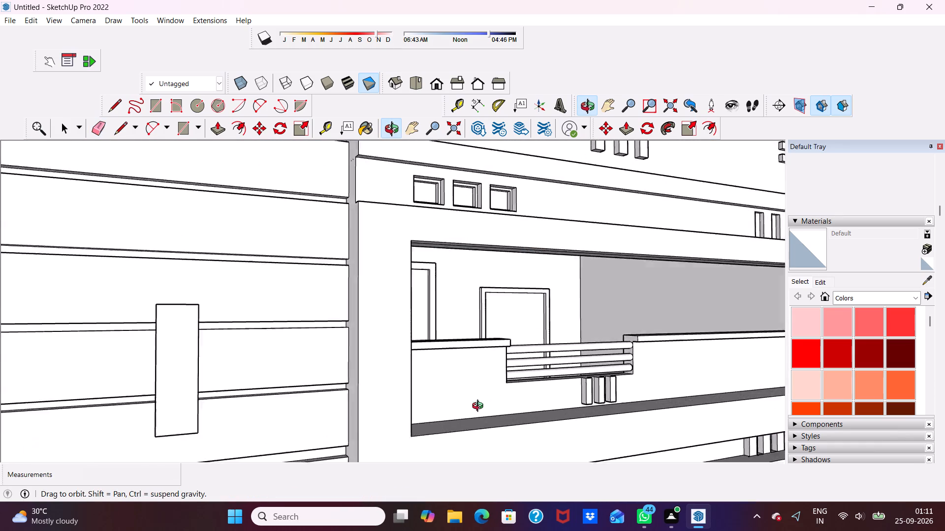
{"action": "middle_click_drag", "start_coordinate": [480, 407], "coordinate": [422, 457]}
{"action": "scroll", "coordinate": [437, 419], "scroll_direction": "up", "scroll_amount": 2}
{"action": "scroll", "coordinate": [434, 372], "scroll_direction": "up", "scroll_amount": 6}
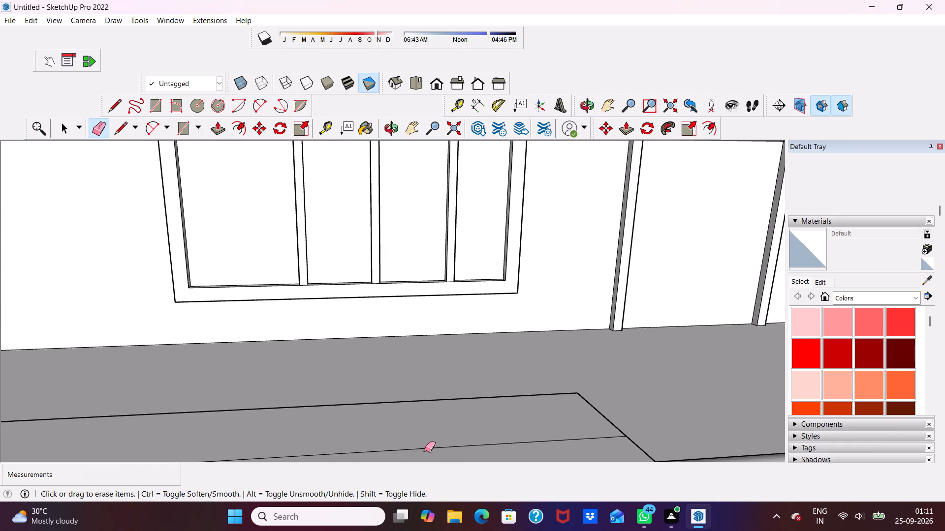
{"action": "left_click", "coordinate": [425, 450]}
Erase the leftover vertical and horizontal seam edges on the shorter parapet segment's end face beside the railing.
{"action": "scroll", "coordinate": [424, 409], "scroll_direction": "down", "scroll_amount": 8}
{"action": "middle_click_drag", "start_coordinate": [532, 388], "coordinate": [393, 388]}
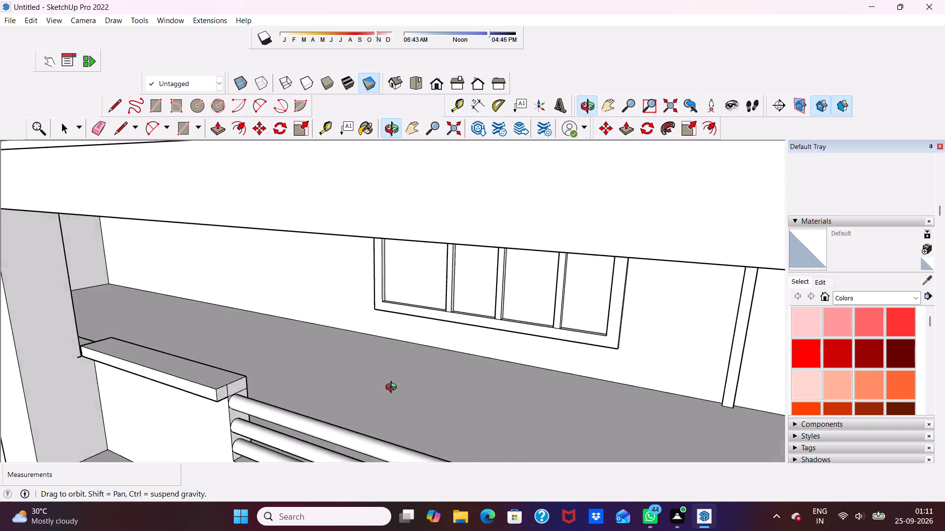
{"action": "middle_click_drag", "start_coordinate": [393, 388], "coordinate": [360, 365]}
{"action": "scroll", "coordinate": [305, 332], "scroll_direction": "up", "scroll_amount": 4}
{"action": "scroll", "coordinate": [124, 330], "scroll_direction": "down", "scroll_amount": 4}
{"action": "scroll", "coordinate": [176, 350], "scroll_direction": "down", "scroll_amount": 3}
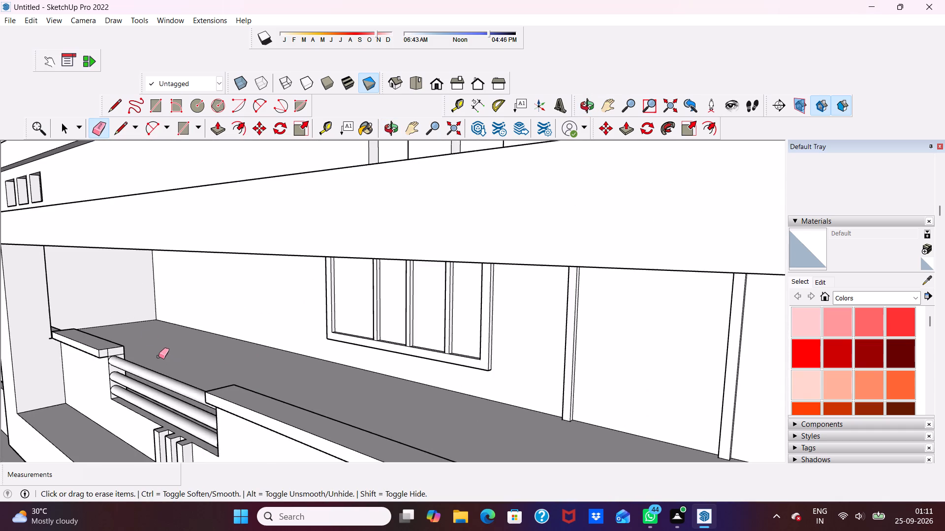
{"action": "scroll", "coordinate": [111, 332], "scroll_direction": "up", "scroll_amount": 2}
{"action": "scroll", "coordinate": [89, 372], "scroll_direction": "up", "scroll_amount": 5}
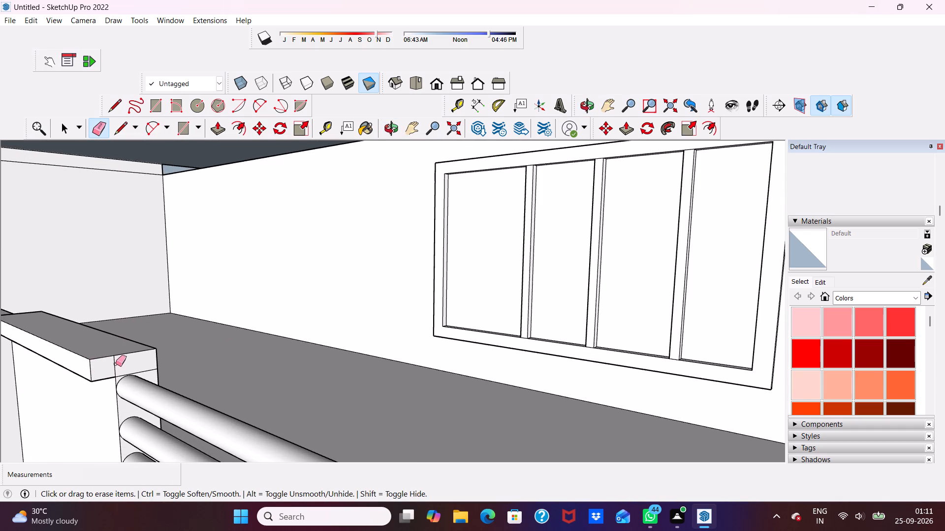
{"action": "left_click", "coordinate": [112, 366]}
{"action": "left_click", "coordinate": [113, 368]}
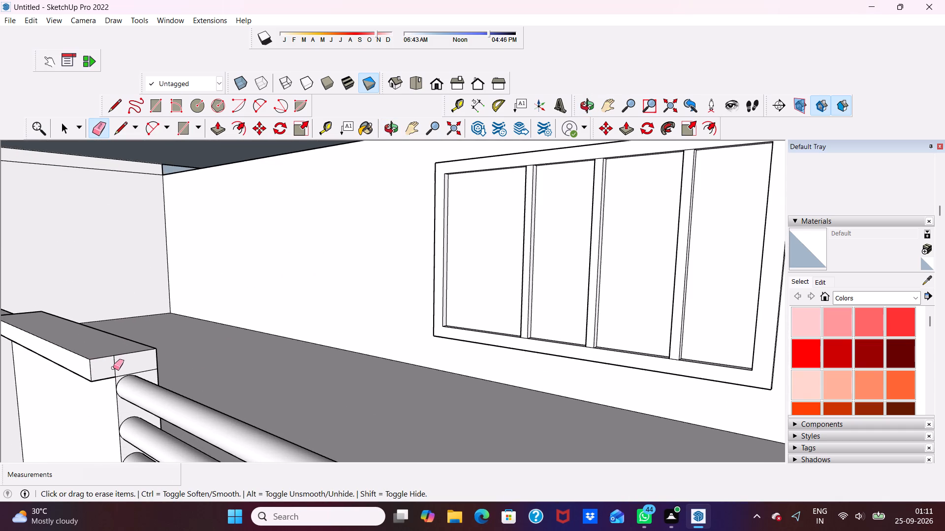
{"action": "left_click", "coordinate": [114, 359]}
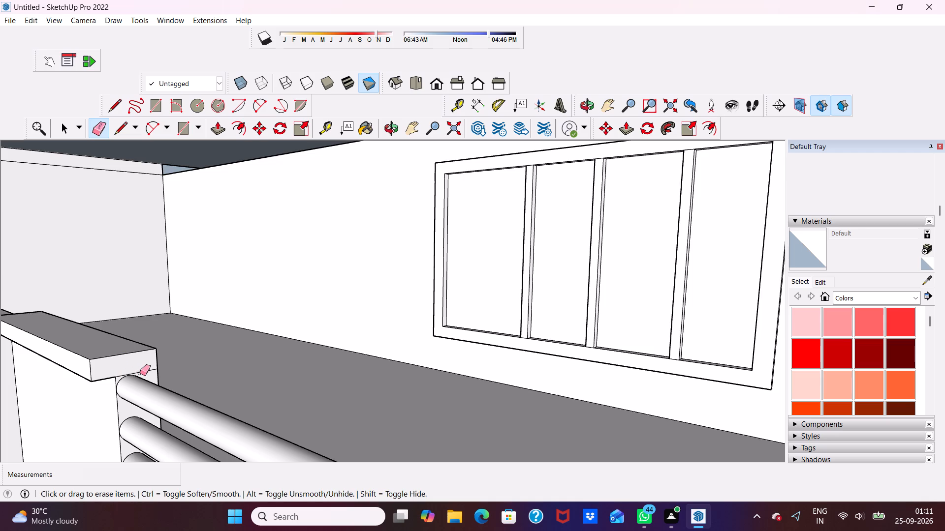
{"action": "left_click", "coordinate": [140, 373]}
{"action": "key", "text": "space"}
Examine the finished middle balcony parapet within the whole building's front and side.
{"action": "scroll", "coordinate": [237, 358], "scroll_direction": "down", "scroll_amount": 4}
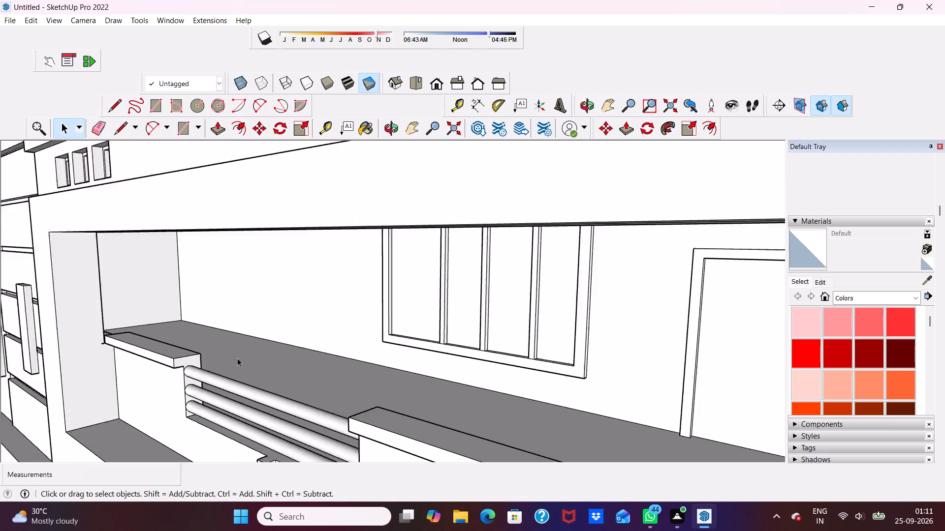
{"action": "scroll", "coordinate": [237, 358], "scroll_direction": "down", "scroll_amount": 1}
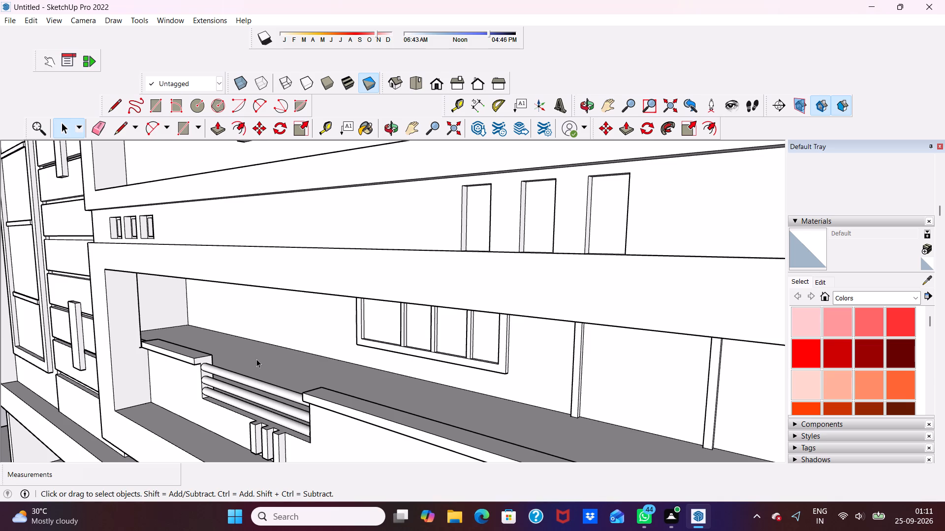
{"action": "scroll", "coordinate": [256, 359], "scroll_direction": "down", "scroll_amount": 1}
{"action": "key", "text": "space"}
{"action": "scroll", "coordinate": [290, 380], "scroll_direction": "down", "scroll_amount": 7}
{"action": "scroll", "coordinate": [81, 442], "scroll_direction": "down", "scroll_amount": 2}
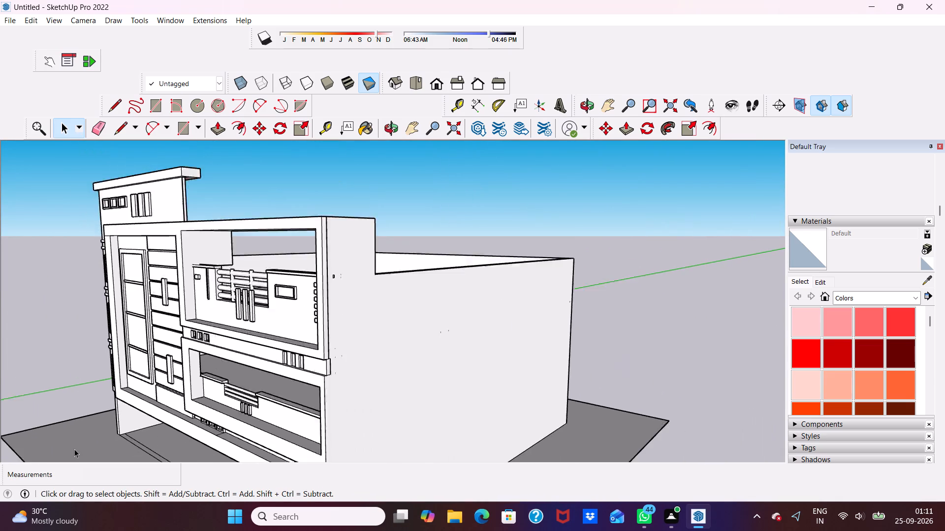
{"action": "scroll", "coordinate": [74, 449], "scroll_direction": "down", "scroll_amount": 1}
{"action": "scroll", "coordinate": [77, 436], "scroll_direction": "up", "scroll_amount": 1}
{"action": "scroll", "coordinate": [74, 396], "scroll_direction": "down", "scroll_amount": 4}
{"action": "scroll", "coordinate": [180, 372], "scroll_direction": "down", "scroll_amount": 1}
{"action": "middle_click_drag", "start_coordinate": [185, 367], "coordinate": [233, 371]}
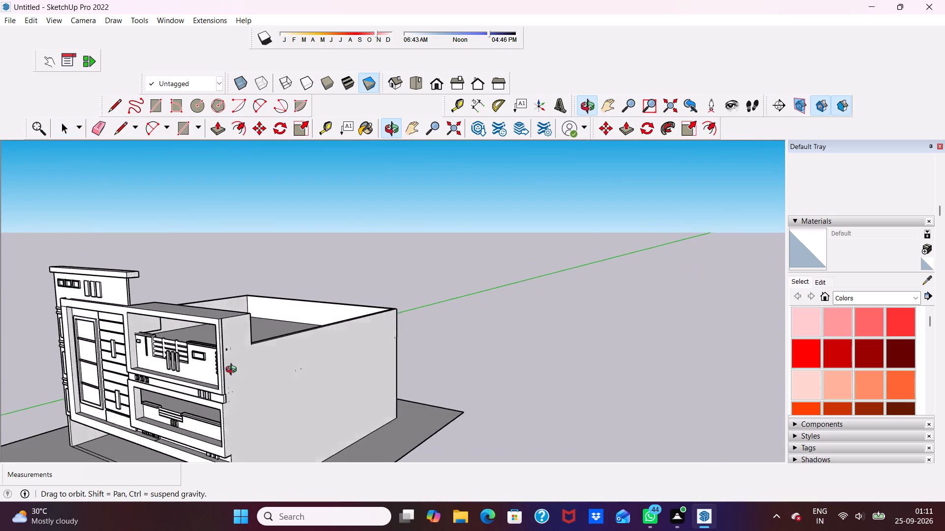
Examine the building's plain side wall beside the balconies for stray marks and leftover edges.
{"action": "middle_click_drag", "start_coordinate": [233, 371], "coordinate": [143, 351]}
{"action": "middle_click_drag", "start_coordinate": [133, 356], "coordinate": [125, 361]}
{"action": "scroll", "coordinate": [170, 331], "scroll_direction": "up", "scroll_amount": 1}
{"action": "scroll", "coordinate": [170, 331], "scroll_direction": "down", "scroll_amount": 1}
{"action": "scroll", "coordinate": [170, 331], "scroll_direction": "up", "scroll_amount": 4}
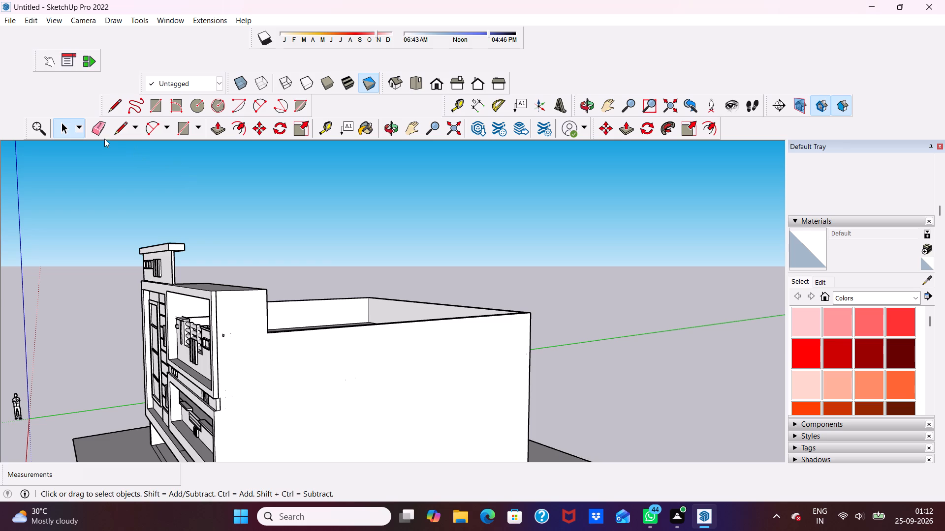
{"action": "left_click", "coordinate": [101, 125]}
{"action": "scroll", "coordinate": [253, 382], "scroll_direction": "up", "scroll_amount": 3}
{"action": "scroll", "coordinate": [222, 315], "scroll_direction": "up", "scroll_amount": 2}
{"action": "scroll", "coordinate": [240, 332], "scroll_direction": "down", "scroll_amount": 3}
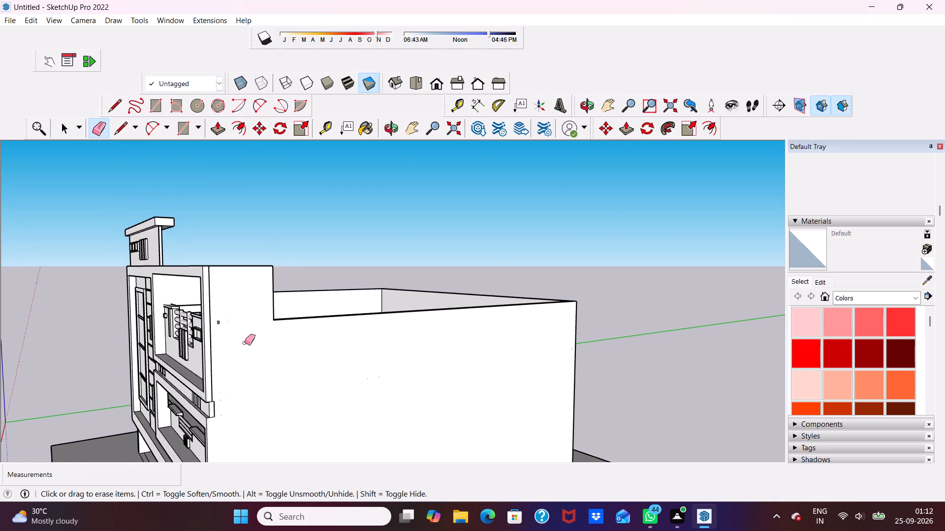
{"action": "scroll", "coordinate": [244, 317], "scroll_direction": "down", "scroll_amount": 4}
{"action": "scroll", "coordinate": [308, 343], "scroll_direction": "down", "scroll_amount": 3}
{"action": "key", "text": "space"}
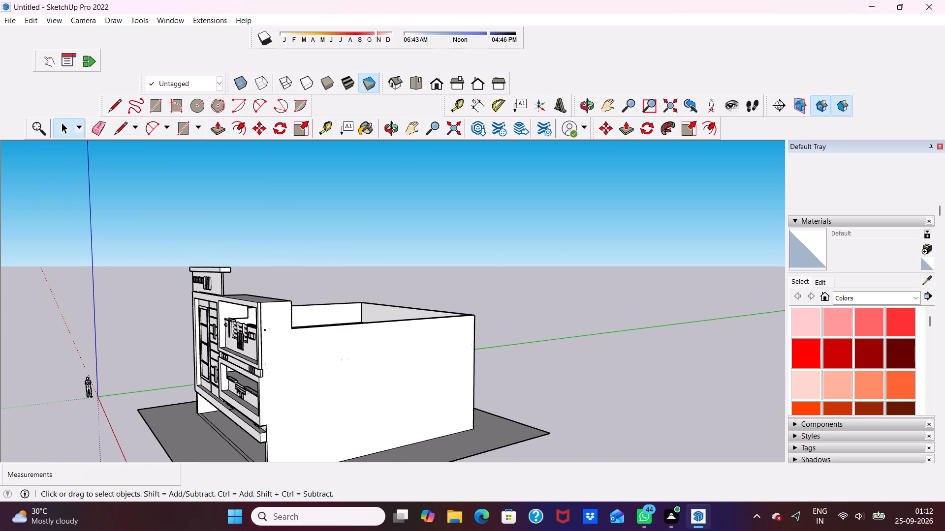
Examine the complete front elevation, from the top parapets to the balconies and ground floor.
{"action": "middle_click_drag", "start_coordinate": [206, 406], "coordinate": [455, 358]}
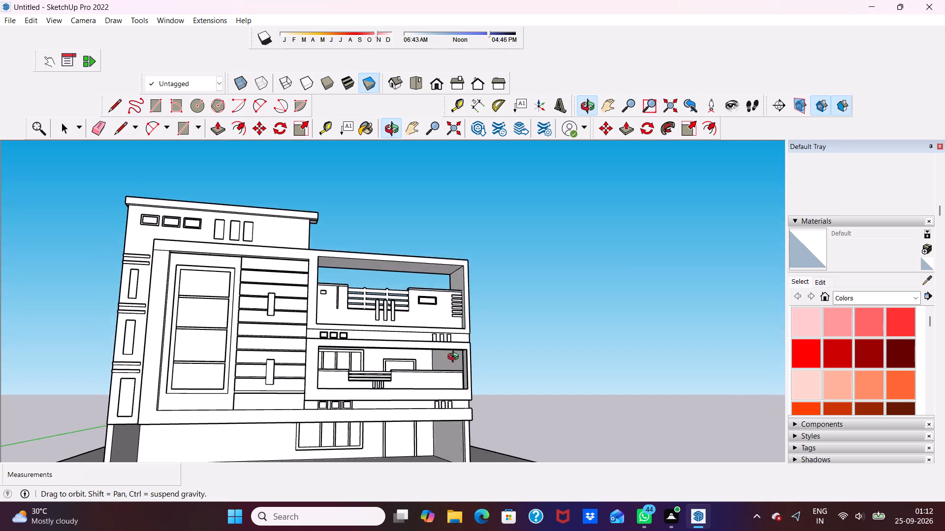
{"action": "middle_click_drag", "start_coordinate": [455, 358], "coordinate": [437, 386]}
{"action": "scroll", "coordinate": [420, 323], "scroll_direction": "up", "scroll_amount": 1}
{"action": "scroll", "coordinate": [420, 323], "scroll_direction": "down", "scroll_amount": 8}
{"action": "middle_click_drag", "start_coordinate": [409, 365], "coordinate": [369, 403]}
{"action": "scroll", "coordinate": [369, 403], "scroll_direction": "up", "scroll_amount": 3}
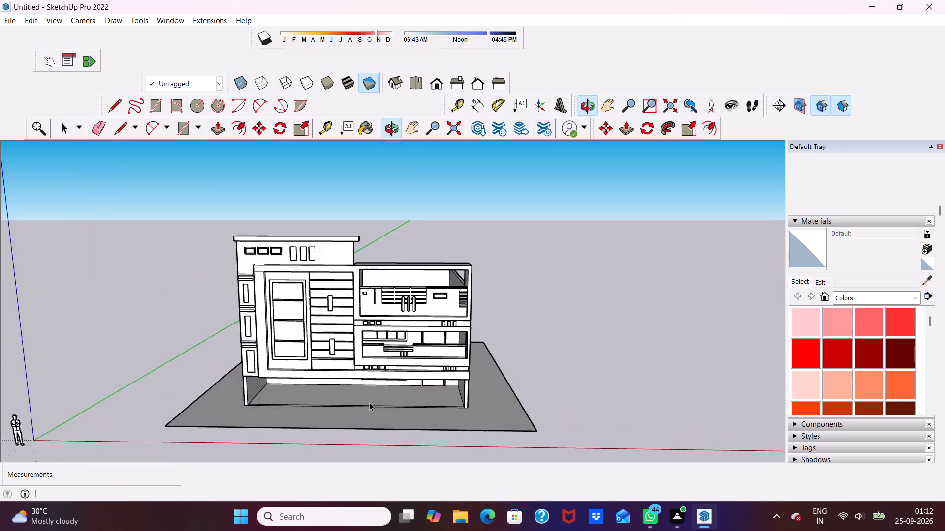
{"action": "scroll", "coordinate": [369, 402], "scroll_direction": "up", "scroll_amount": 7}
{"action": "scroll", "coordinate": [445, 349], "scroll_direction": "up", "scroll_amount": 5}
{"action": "scroll", "coordinate": [462, 357], "scroll_direction": "down", "scroll_amount": 7}
{"action": "middle_click", "coordinate": [393, 430]}
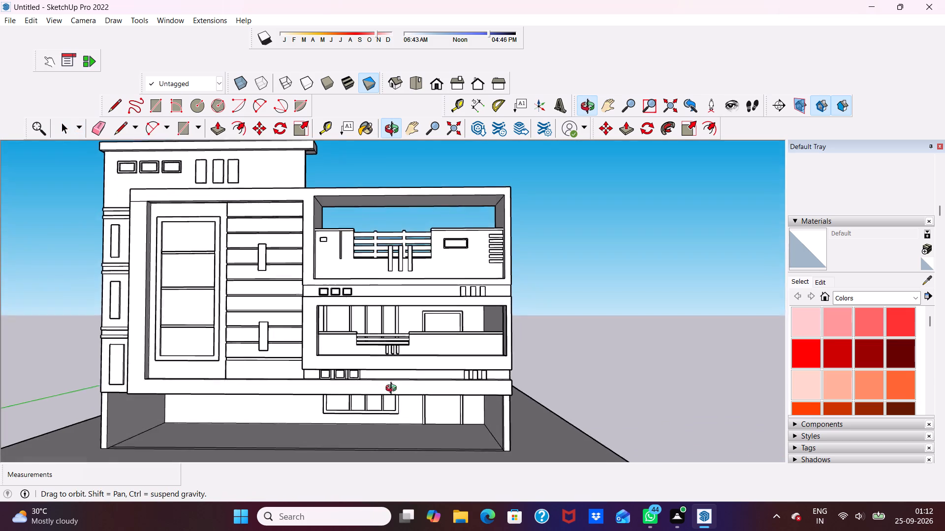
{"action": "scroll", "coordinate": [404, 436], "scroll_direction": "up", "scroll_amount": 4}
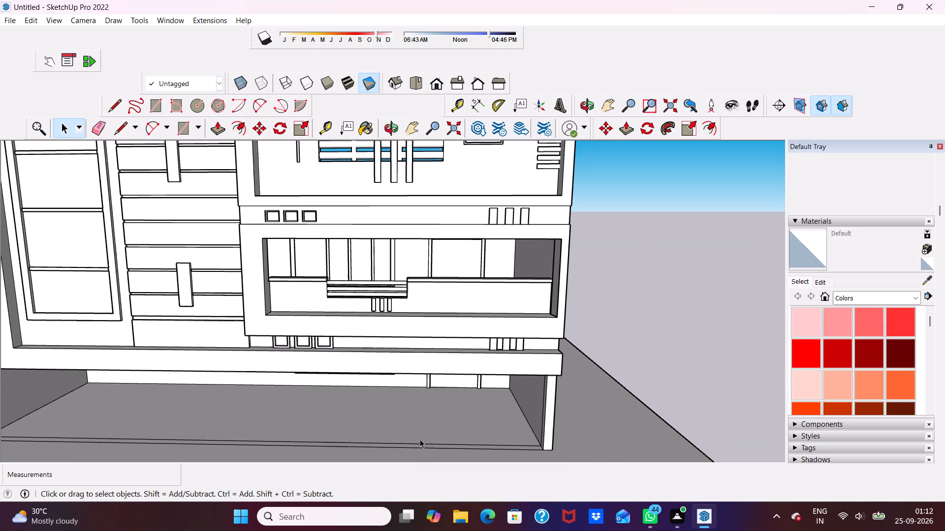
{"action": "scroll", "coordinate": [414, 436], "scroll_direction": "down", "scroll_amount": 7}
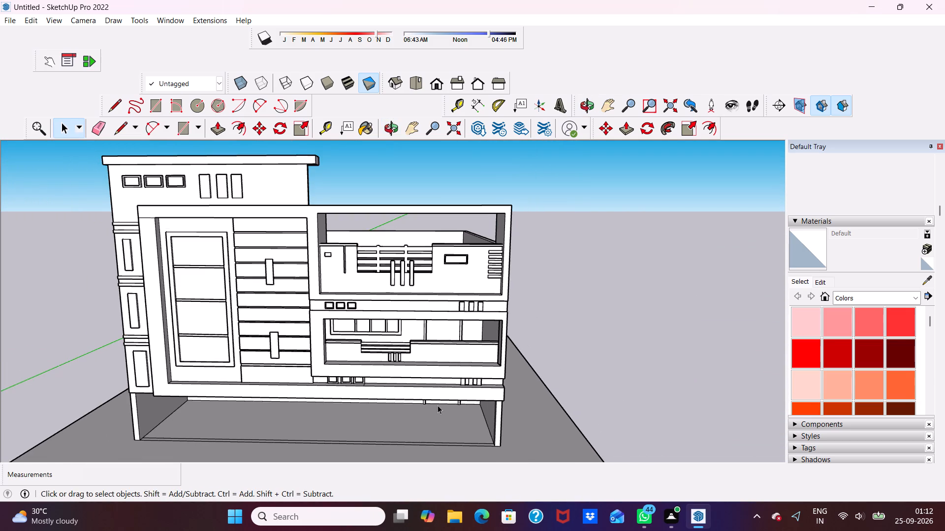
{"action": "scroll", "coordinate": [407, 439], "scroll_direction": "up", "scroll_amount": 3}
{"action": "middle_click_drag", "start_coordinate": [367, 428], "coordinate": [387, 365]}
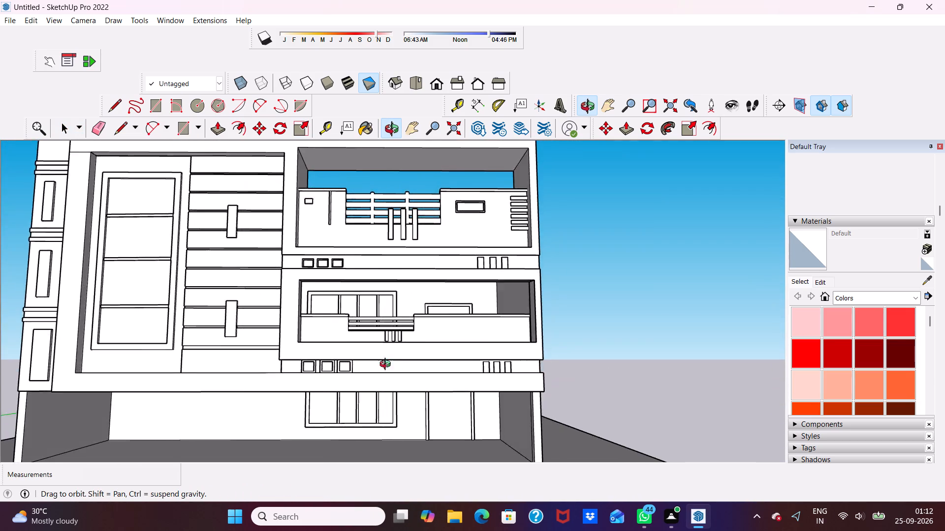
{"action": "middle_click_drag", "start_coordinate": [387, 365], "coordinate": [424, 361]}
{"action": "scroll", "coordinate": [441, 357], "scroll_direction": "down", "scroll_amount": 5}
{"action": "scroll", "coordinate": [550, 336], "scroll_direction": "down", "scroll_amount": 3}
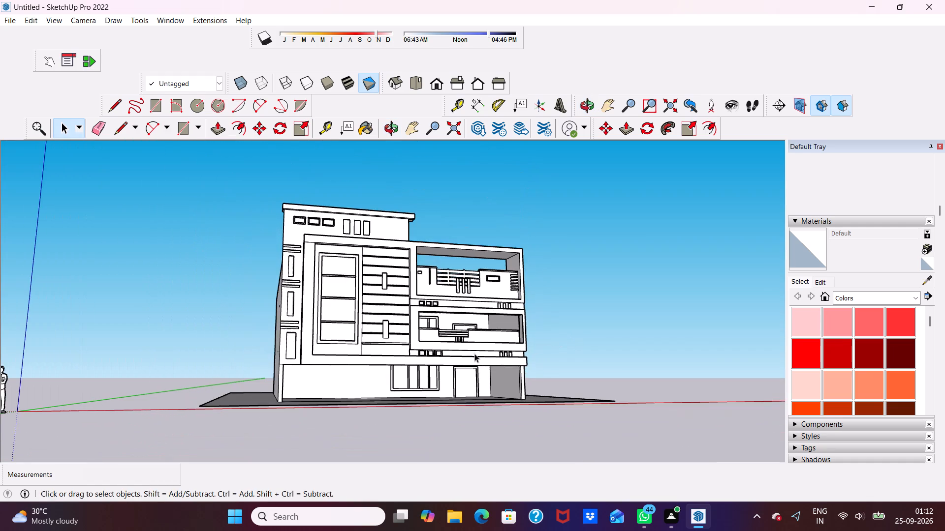
{"action": "middle_click_drag", "start_coordinate": [474, 354], "coordinate": [440, 407]}
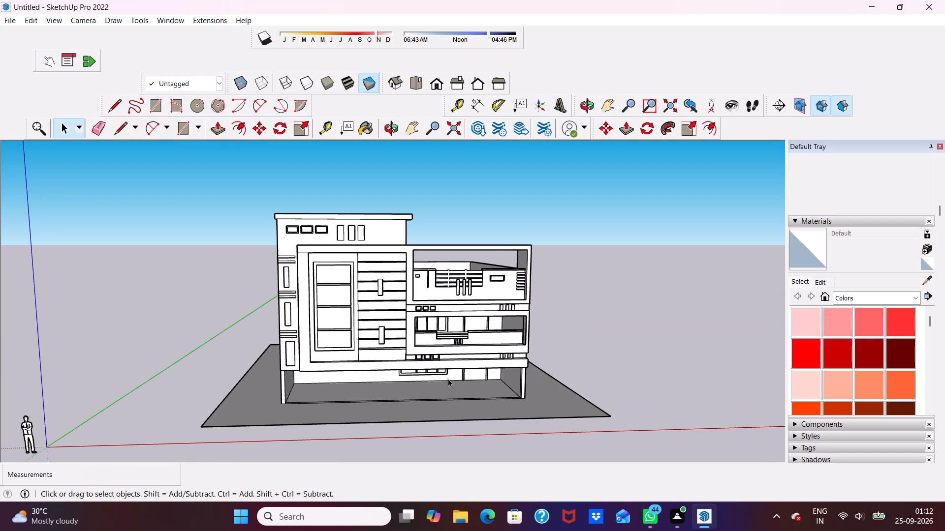
{"action": "scroll", "coordinate": [449, 377], "scroll_direction": "up", "scroll_amount": 1}
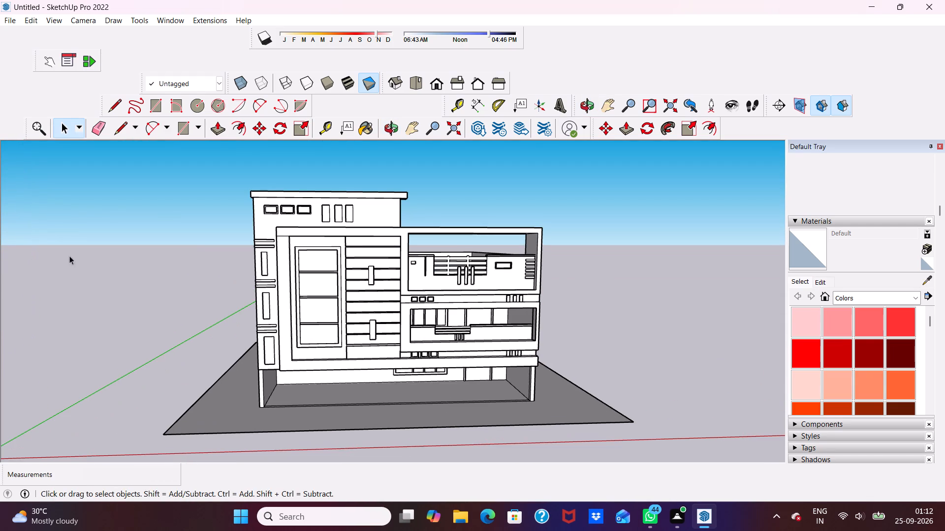
{"action": "scroll", "coordinate": [210, 343], "scroll_direction": "down", "scroll_amount": 3}
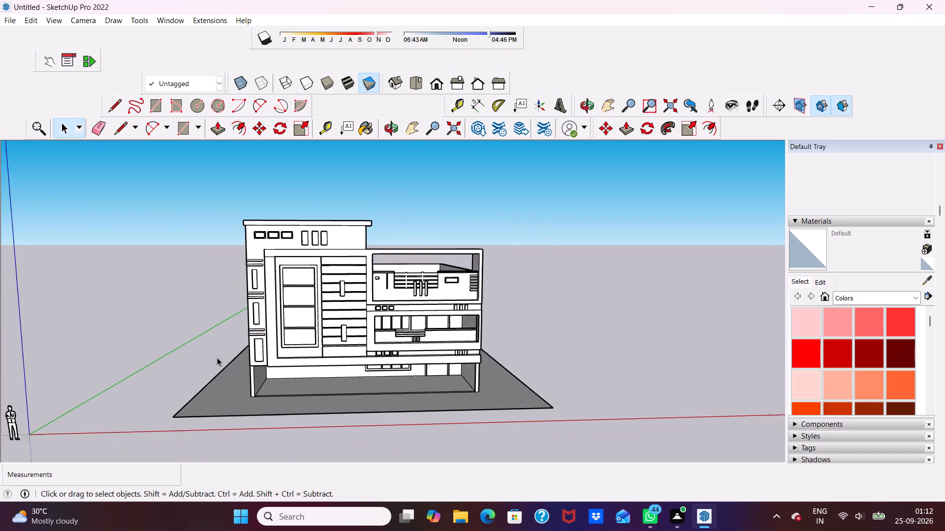
Examine the building's opposite side and the open ground-floor front with its window and threshold strip.
{"action": "middle_click_drag", "start_coordinate": [217, 357], "coordinate": [334, 359]}
{"action": "scroll", "coordinate": [202, 400], "scroll_direction": "up", "scroll_amount": 4}
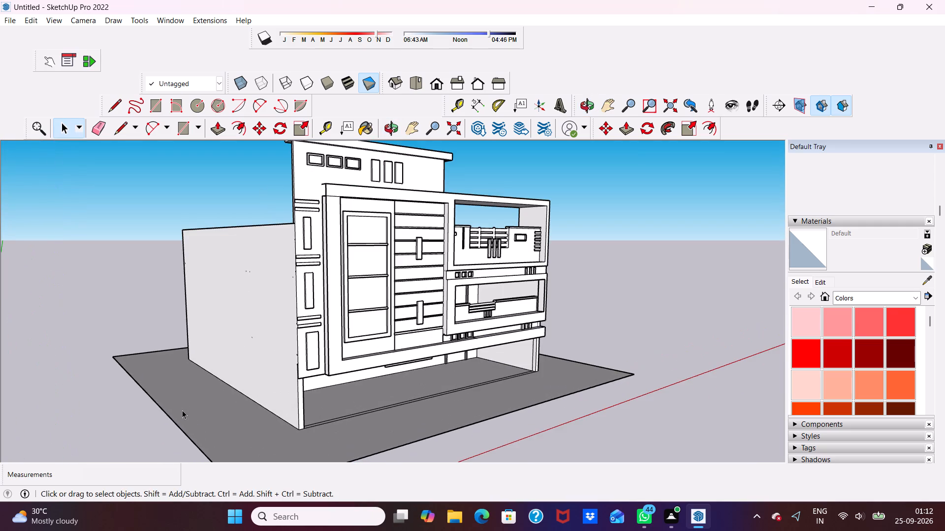
{"action": "scroll", "coordinate": [181, 415], "scroll_direction": "up", "scroll_amount": 2}
{"action": "scroll", "coordinate": [214, 389], "scroll_direction": "down", "scroll_amount": 4}
{"action": "middle_click_drag", "start_coordinate": [243, 378], "coordinate": [118, 345]}
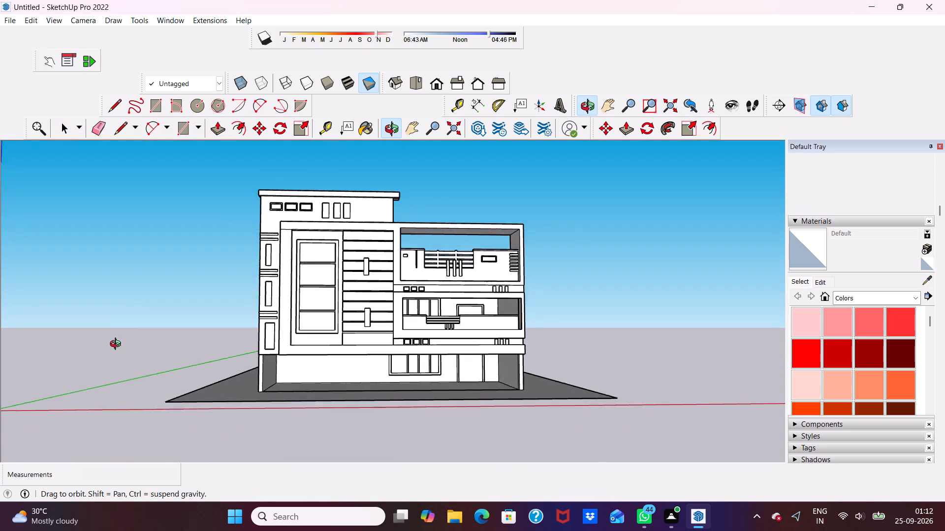
{"action": "middle_click_drag", "start_coordinate": [118, 345], "coordinate": [142, 364]}
{"action": "scroll", "coordinate": [142, 353], "scroll_direction": "up", "scroll_amount": 1}
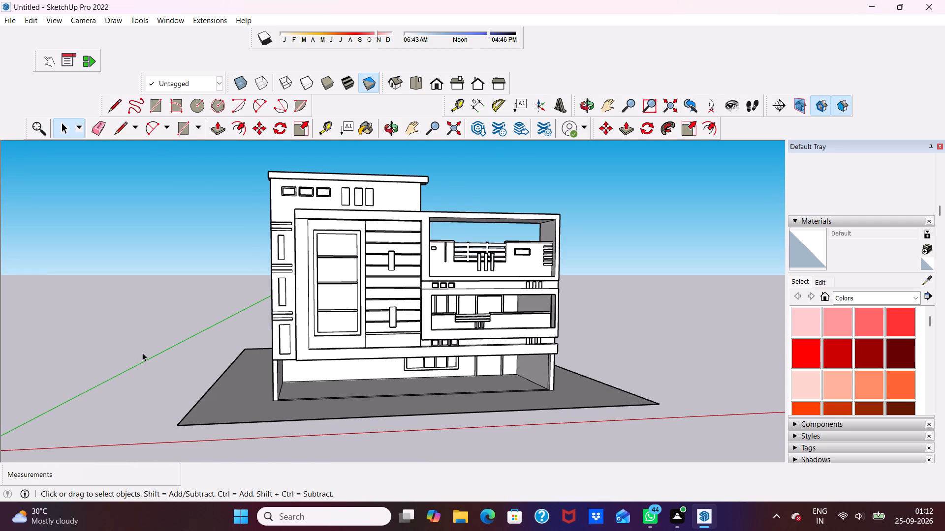
{"action": "scroll", "coordinate": [283, 407], "scroll_direction": "up", "scroll_amount": 4}
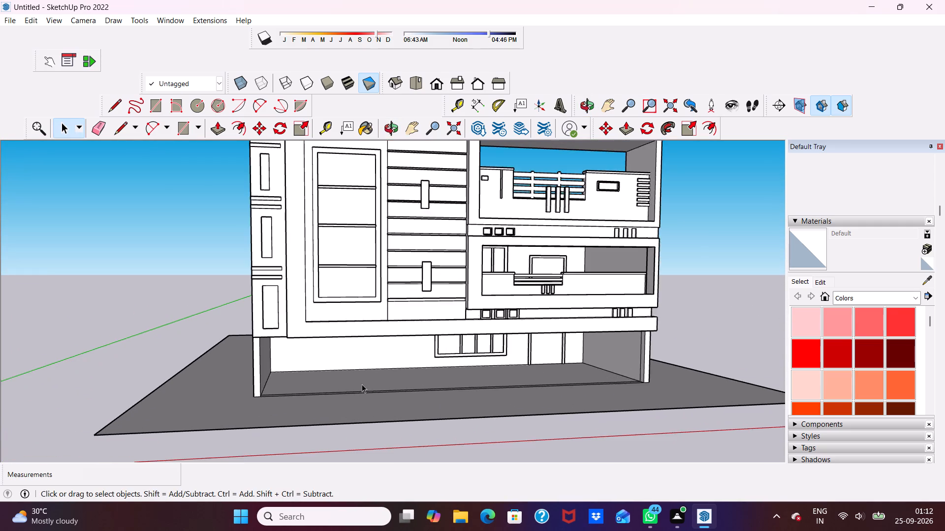
{"action": "scroll", "coordinate": [362, 384], "scroll_direction": "up", "scroll_amount": 5}
{"action": "scroll", "coordinate": [355, 398], "scroll_direction": "down", "scroll_amount": 1}
{"action": "middle_click_drag", "start_coordinate": [355, 398], "coordinate": [308, 384]}
{"action": "middle_click", "coordinate": [308, 384]}
{"action": "scroll", "coordinate": [308, 384], "scroll_direction": "up", "scroll_amount": 6}
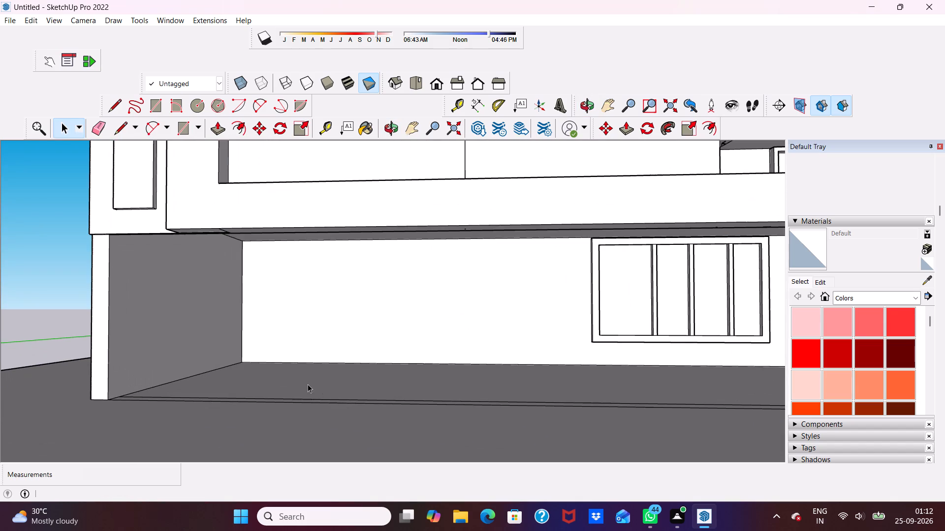
{"action": "scroll", "coordinate": [315, 375], "scroll_direction": "down", "scroll_amount": 1}
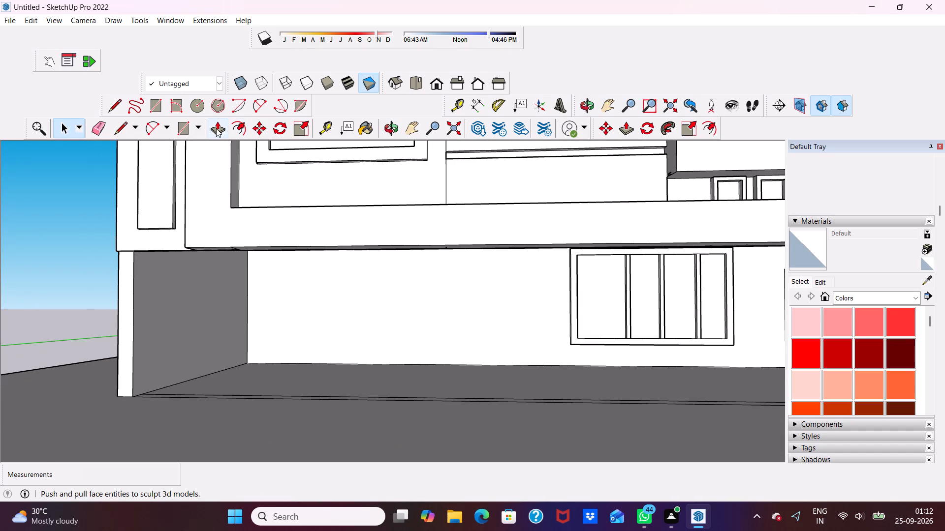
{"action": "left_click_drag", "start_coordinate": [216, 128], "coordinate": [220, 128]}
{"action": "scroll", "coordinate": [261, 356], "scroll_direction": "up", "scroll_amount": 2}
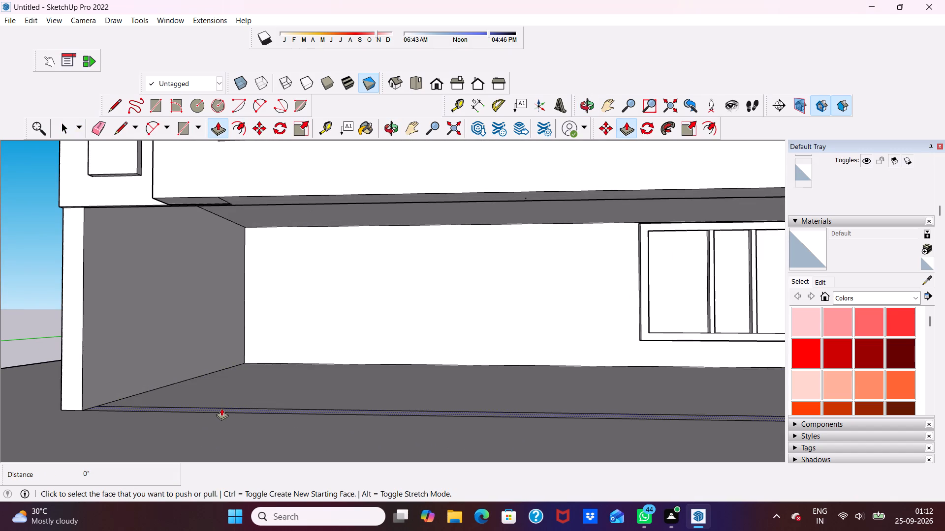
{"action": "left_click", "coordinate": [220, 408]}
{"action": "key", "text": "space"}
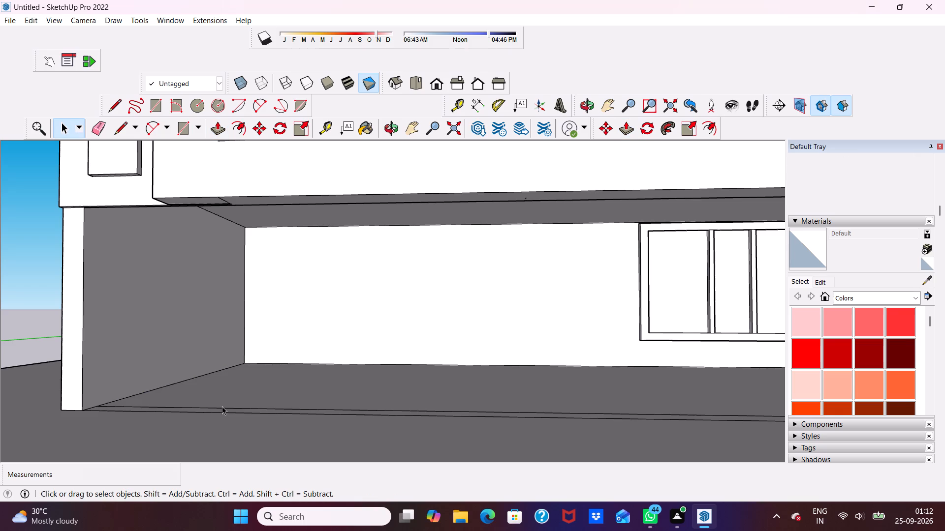
Push/Pull the narrow floor strip along the open ground-floor front up 4' to form a low wall.
{"action": "left_click", "coordinate": [224, 412]}
{"action": "middle_click_drag", "start_coordinate": [268, 325], "coordinate": [247, 424]}
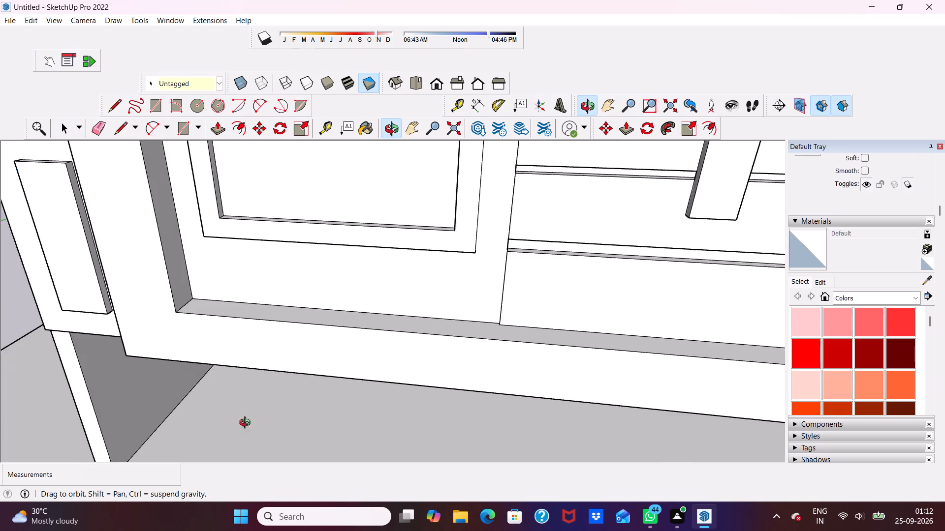
{"action": "middle_click_drag", "start_coordinate": [247, 424], "coordinate": [247, 424]}
{"action": "scroll", "coordinate": [227, 420], "scroll_direction": "up", "scroll_amount": 3}
{"action": "scroll", "coordinate": [328, 305], "scroll_direction": "down", "scroll_amount": 8}
{"action": "scroll", "coordinate": [313, 402], "scroll_direction": "up", "scroll_amount": 2}
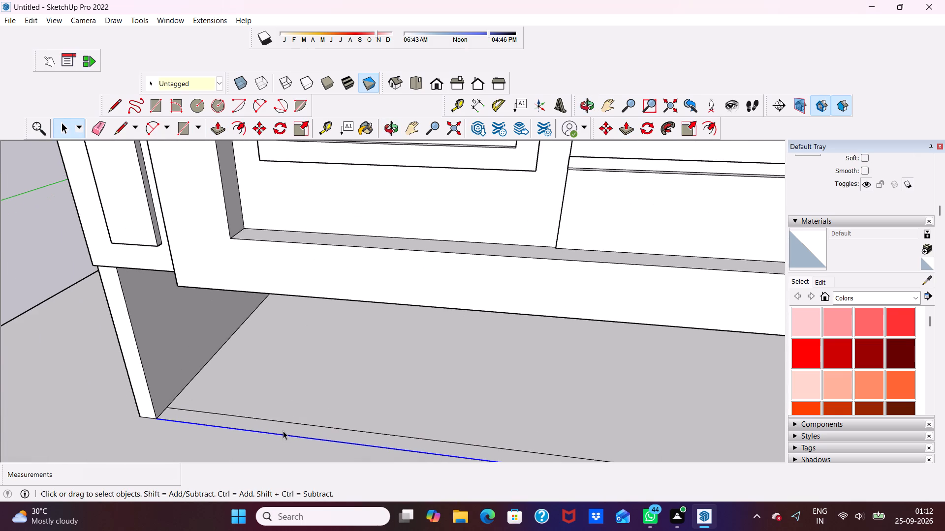
{"action": "left_click", "coordinate": [283, 431]}
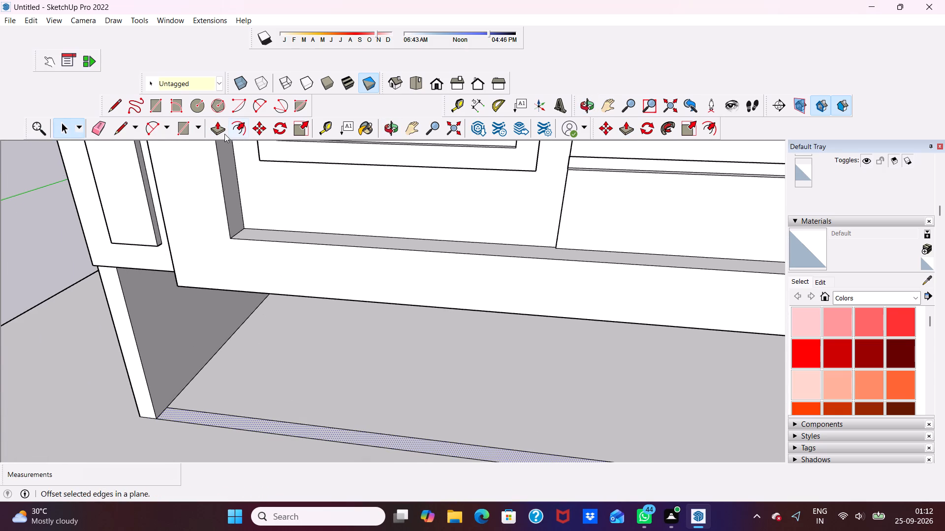
{"action": "left_click", "coordinate": [221, 128]}
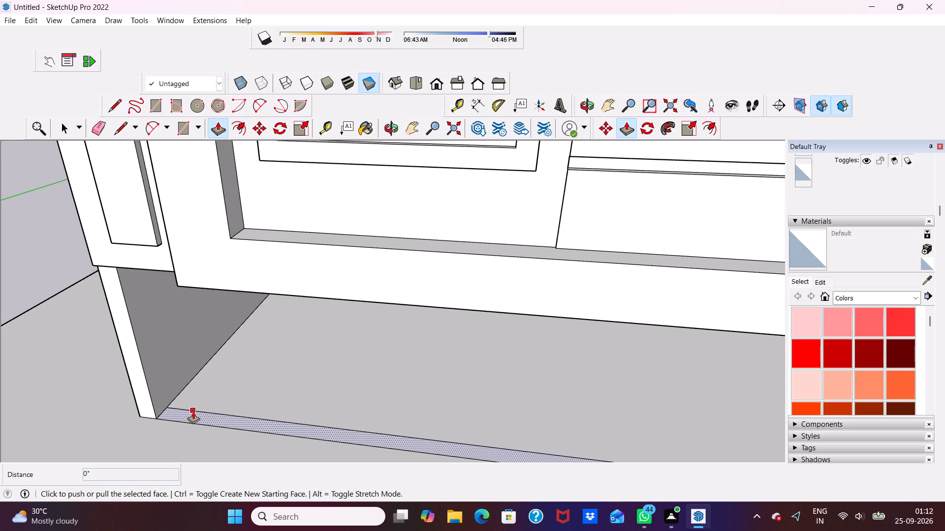
{"action": "left_click", "coordinate": [193, 412]}
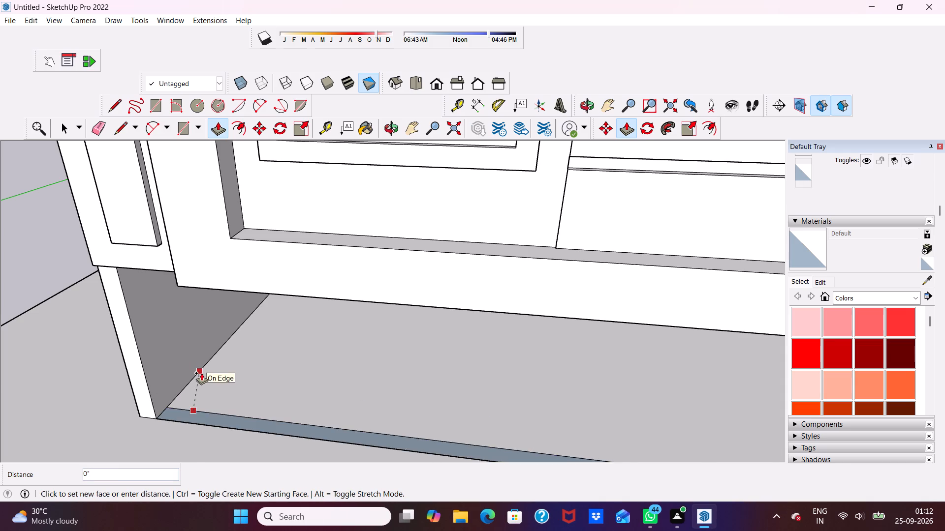
{"action": "scroll", "coordinate": [160, 343], "scroll_direction": "down", "scroll_amount": 1}
{"action": "type", "text": "4'"}
{"action": "key", "text": "Return"}
{"action": "scroll", "coordinate": [185, 331], "scroll_direction": "down", "scroll_amount": 2}
{"action": "scroll", "coordinate": [207, 330], "scroll_direction": "up", "scroll_amount": 1}
{"action": "scroll", "coordinate": [242, 339], "scroll_direction": "down", "scroll_amount": 1}
{"action": "scroll", "coordinate": [405, 378], "scroll_direction": "down", "scroll_amount": 3}
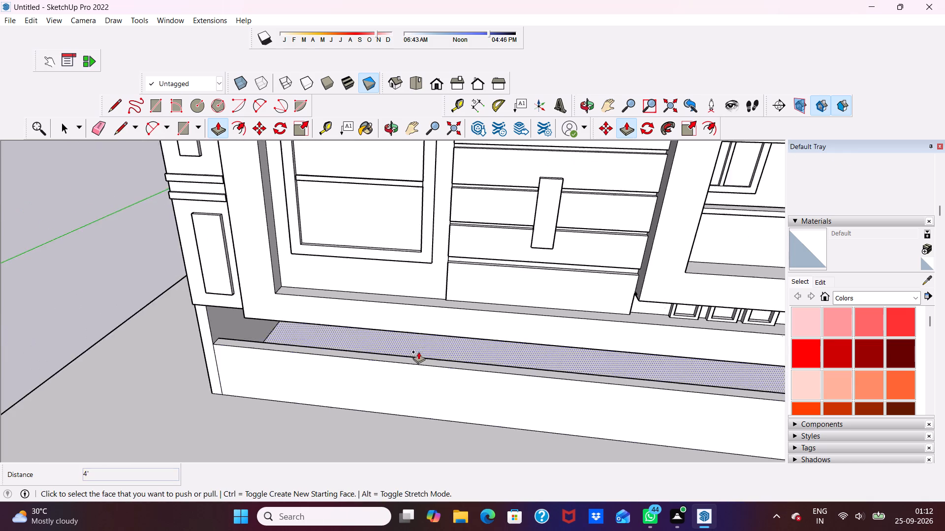
Examine the low wall across the ground-floor front in relation to the whole elevation.
{"action": "middle_click_drag", "start_coordinate": [418, 352], "coordinate": [467, 275]}
{"action": "scroll", "coordinate": [472, 276], "scroll_direction": "down", "scroll_amount": 5}
{"action": "middle_click_drag", "start_coordinate": [495, 333], "coordinate": [493, 334]}
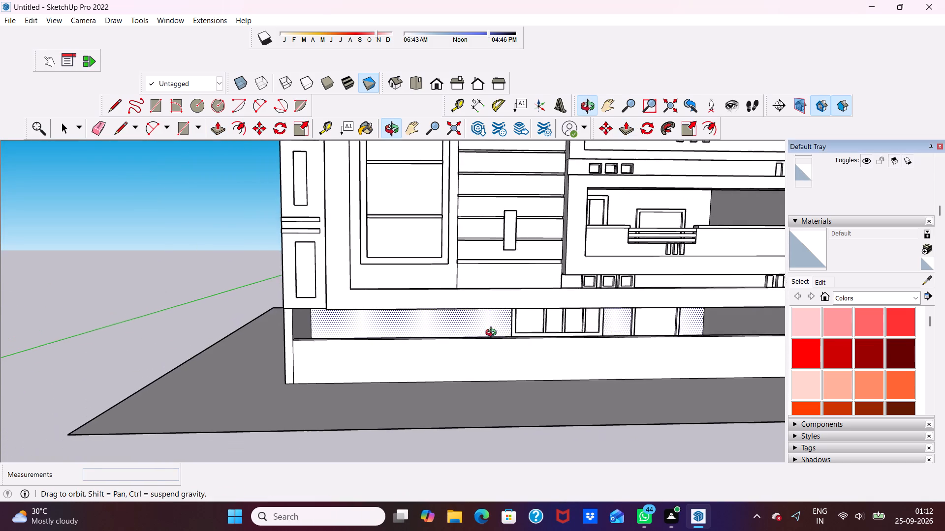
{"action": "middle_click_drag", "start_coordinate": [493, 334], "coordinate": [458, 357]}
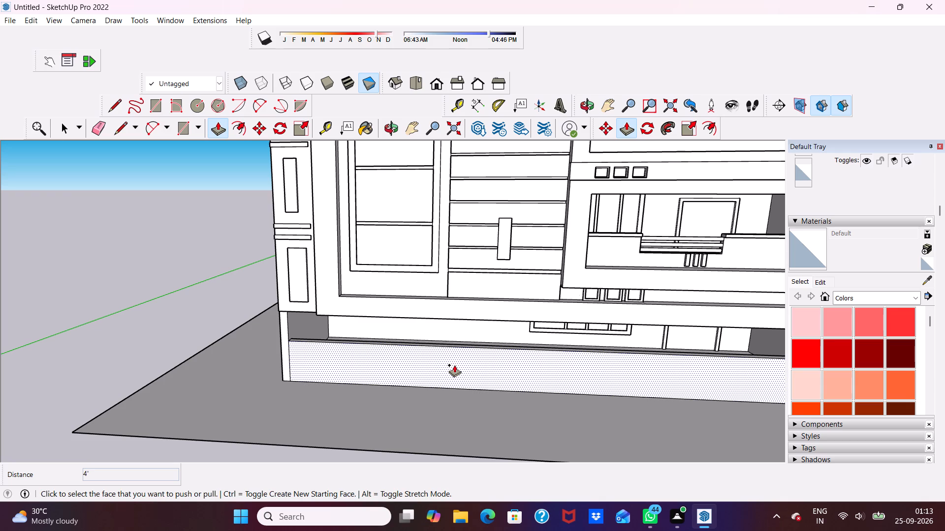
{"action": "scroll", "coordinate": [454, 365], "scroll_direction": "up", "scroll_amount": 2}
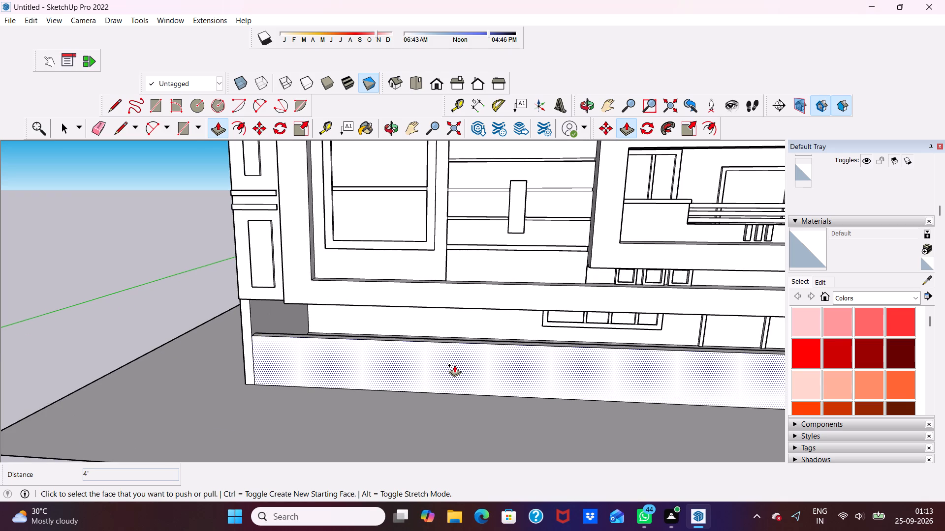
{"action": "scroll", "coordinate": [454, 365], "scroll_direction": "down", "scroll_amount": 7}
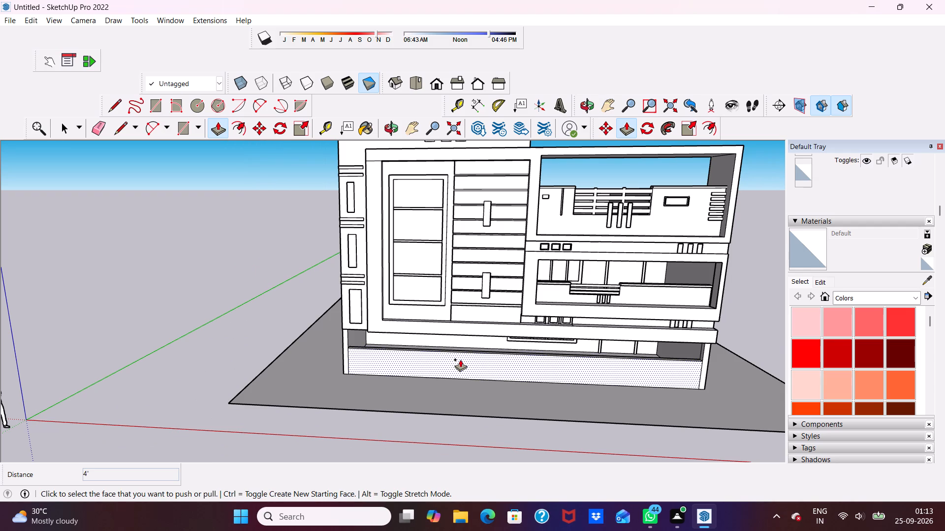
{"action": "key", "text": "space"}
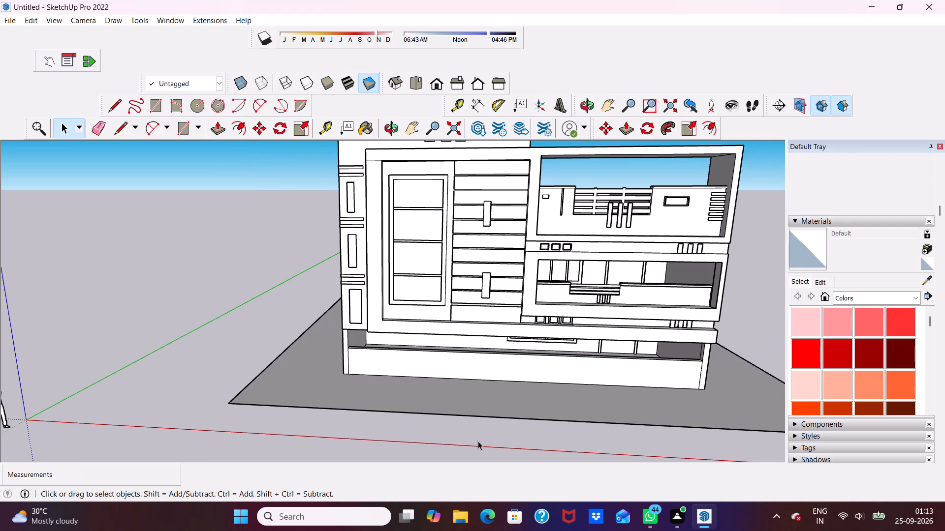
Draw a rectangle about 23' 5" by 4' on the low wall's front face, from near its middle to the wall's far end.
{"action": "scroll", "coordinate": [495, 431], "scroll_direction": "up", "scroll_amount": 2}
{"action": "scroll", "coordinate": [495, 431], "scroll_direction": "down", "scroll_amount": 2}
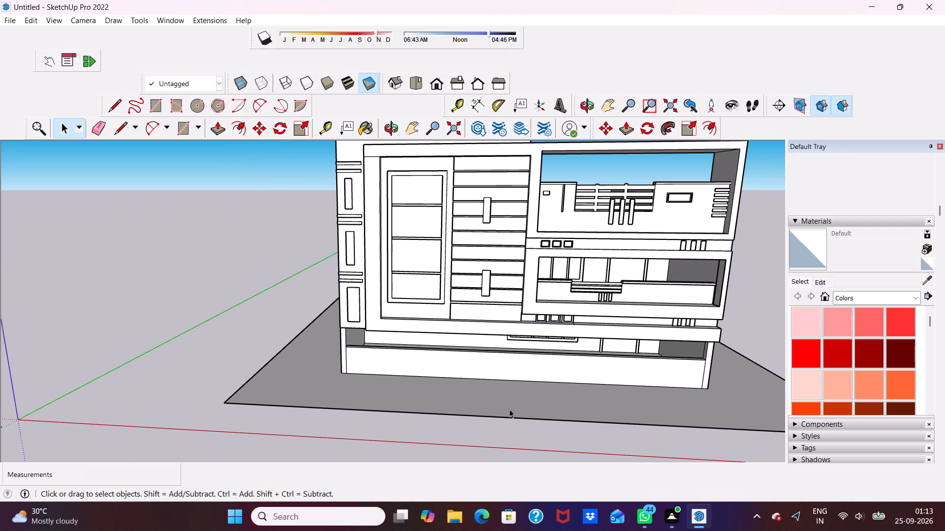
{"action": "scroll", "coordinate": [535, 370], "scroll_direction": "up", "scroll_amount": 5}
{"action": "middle_click_drag", "start_coordinate": [536, 376], "coordinate": [568, 373]}
{"action": "scroll", "coordinate": [568, 373], "scroll_direction": "up", "scroll_amount": 2}
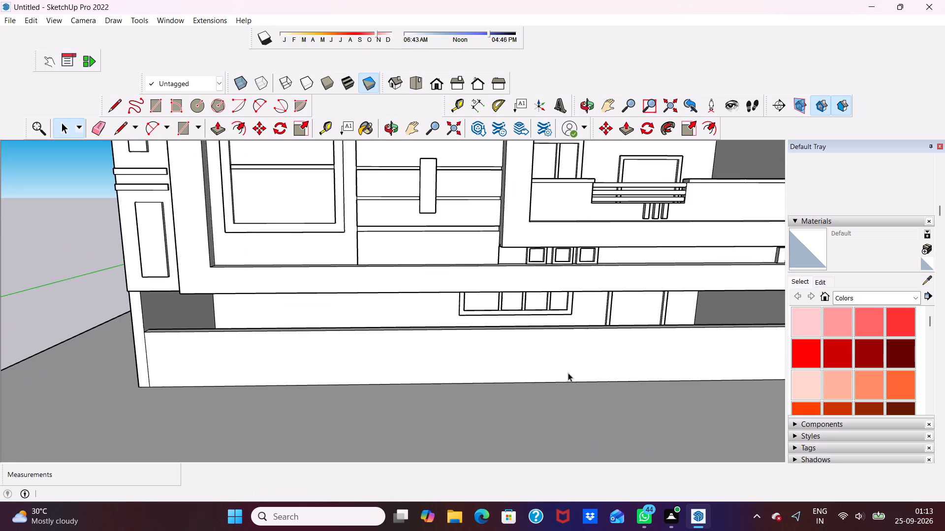
{"action": "left_click", "coordinate": [145, 104]}
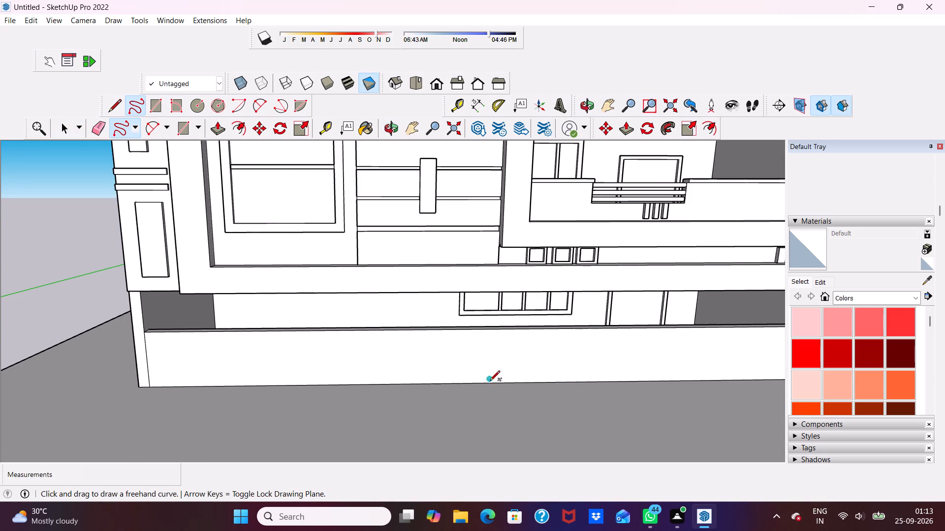
{"action": "left_click", "coordinate": [183, 130]}
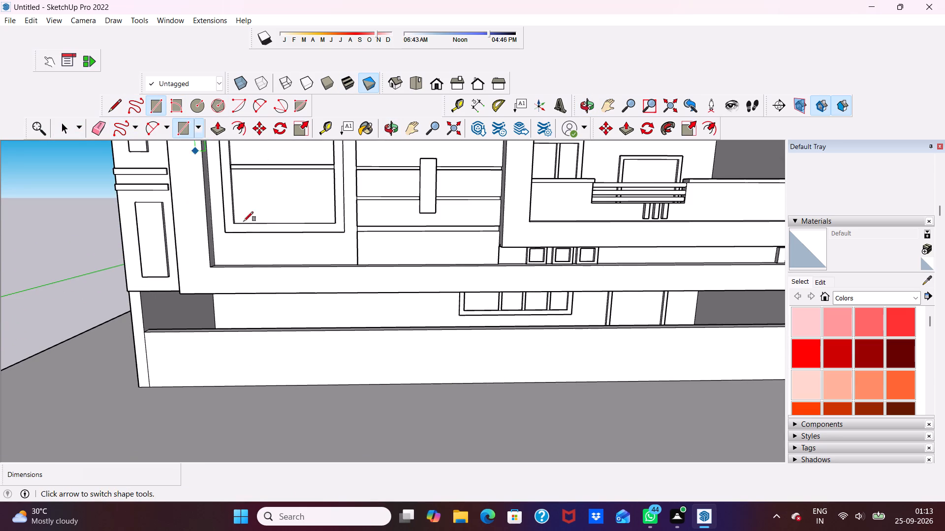
{"action": "left_click", "coordinate": [503, 383]}
{"action": "scroll", "coordinate": [515, 333], "scroll_direction": "down", "scroll_amount": 5}
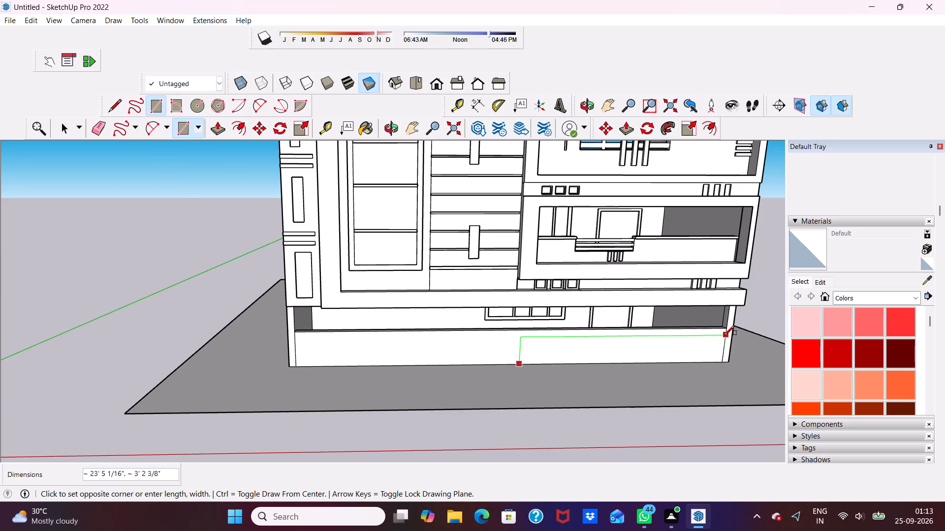
{"action": "left_click", "coordinate": [724, 333]}
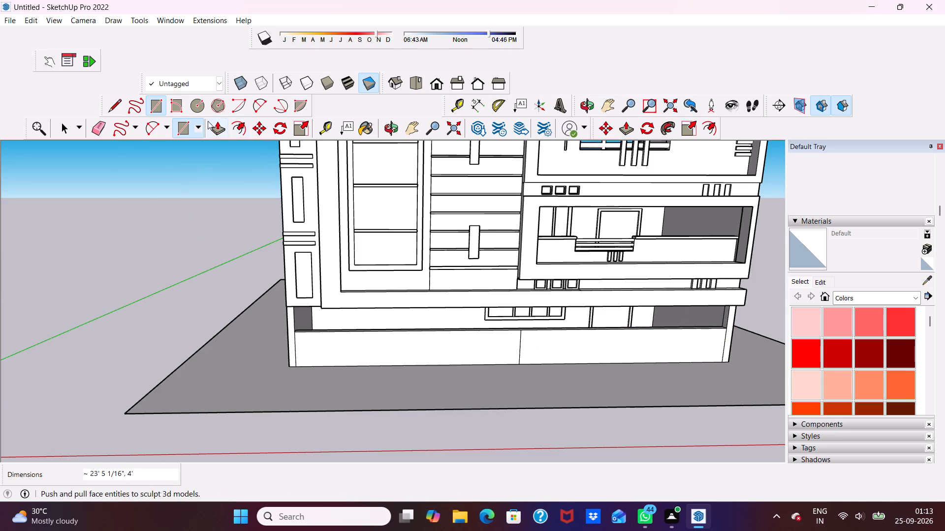
Push/Pull the marked section of the low wall 9" inward through its thickness to open that part of the ground-floor front.
{"action": "left_click", "coordinate": [217, 128]}
{"action": "left_click_drag", "start_coordinate": [591, 350], "coordinate": [602, 304]}
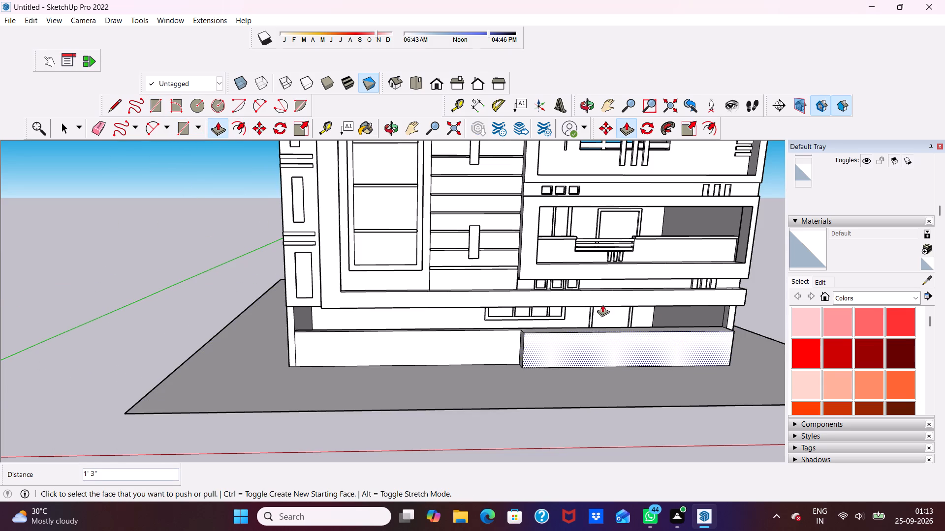
{"action": "key", "text": "ctrl+z"}
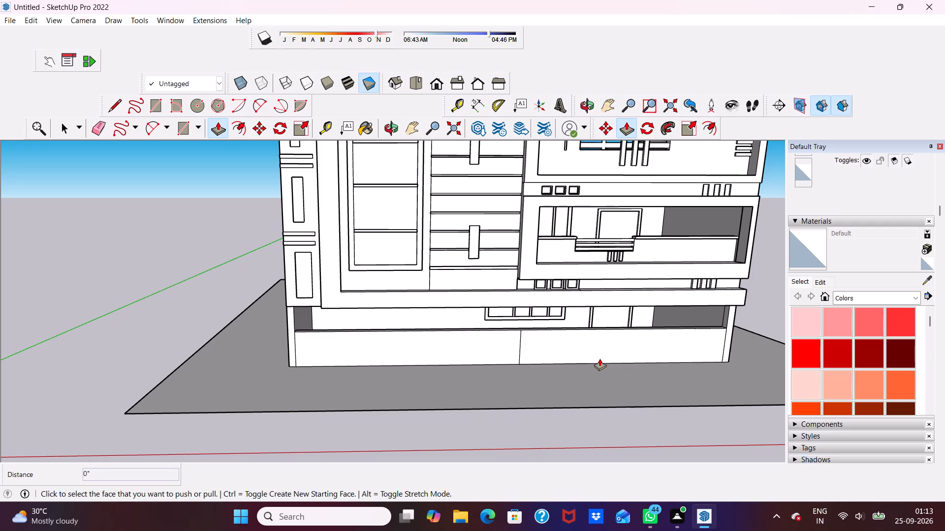
{"action": "left_click_drag", "start_coordinate": [604, 354], "coordinate": [605, 348]}
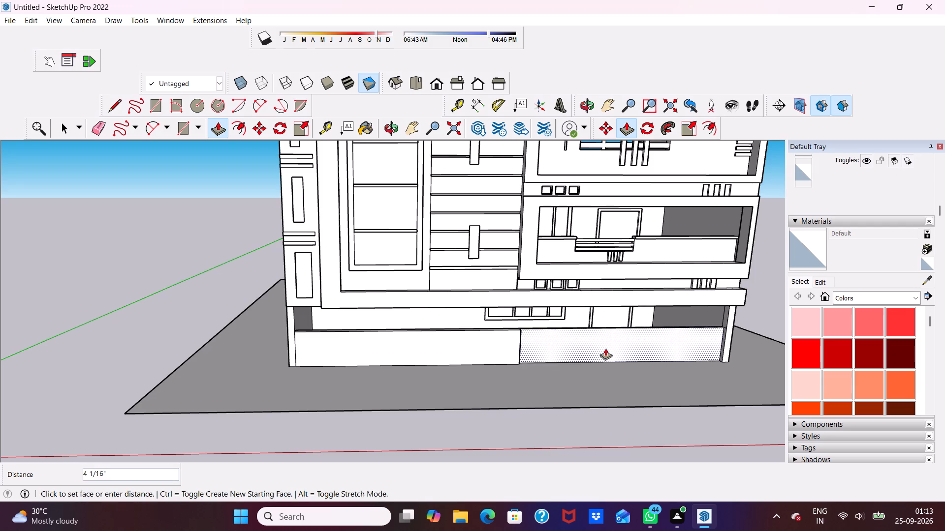
{"action": "left_click_drag", "start_coordinate": [605, 348], "coordinate": [612, 331]}
{"action": "scroll", "coordinate": [607, 336], "scroll_direction": "down", "scroll_amount": 3}
{"action": "middle_click_drag", "start_coordinate": [606, 339], "coordinate": [603, 297]}
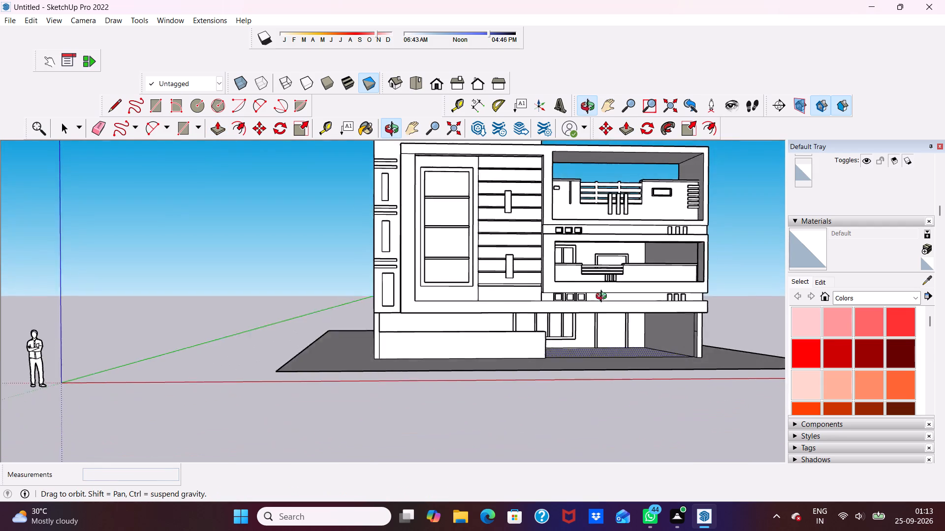
{"action": "middle_click_drag", "start_coordinate": [603, 297], "coordinate": [597, 353]}
{"action": "scroll", "coordinate": [597, 353], "scroll_direction": "up", "scroll_amount": 3}
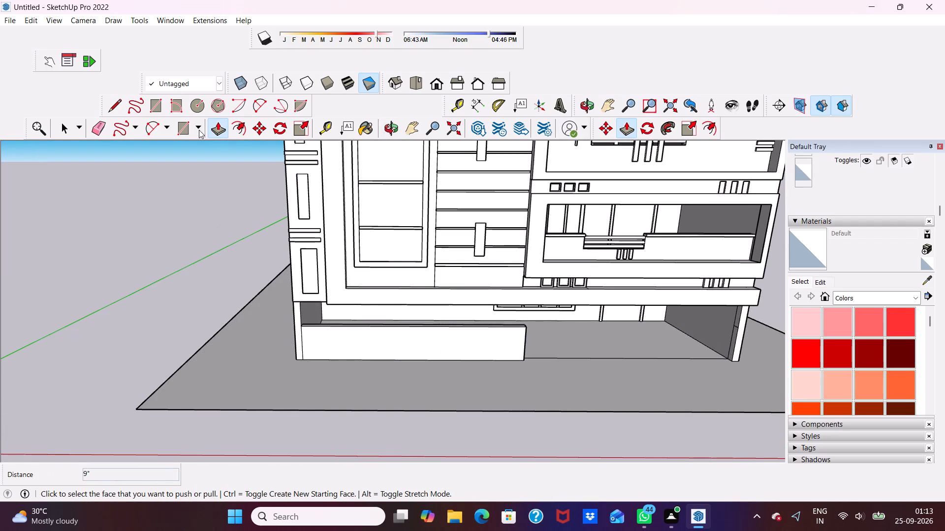
Erase the vertical edge between the remaining low wall and the side wall at the building's corner.
{"action": "left_click", "coordinate": [96, 127]}
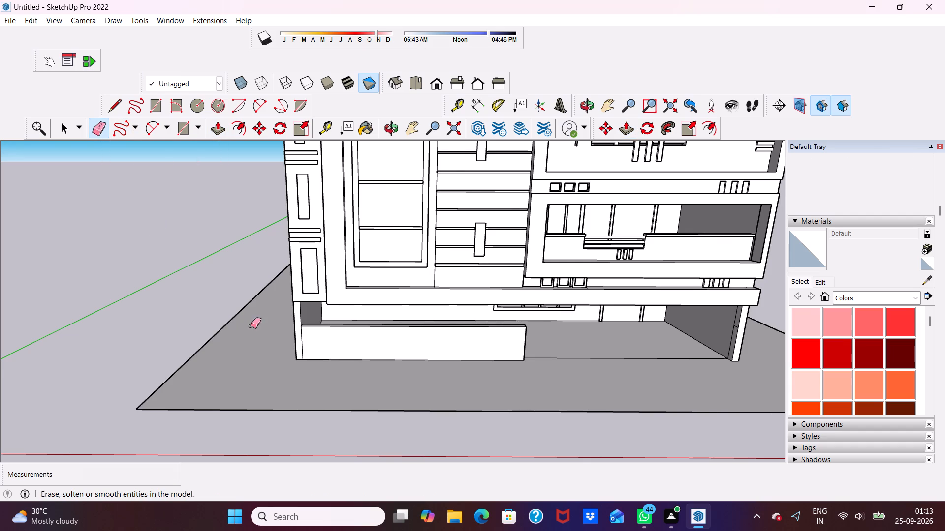
{"action": "scroll", "coordinate": [281, 347], "scroll_direction": "up", "scroll_amount": 3}
{"action": "left_click", "coordinate": [306, 345]}
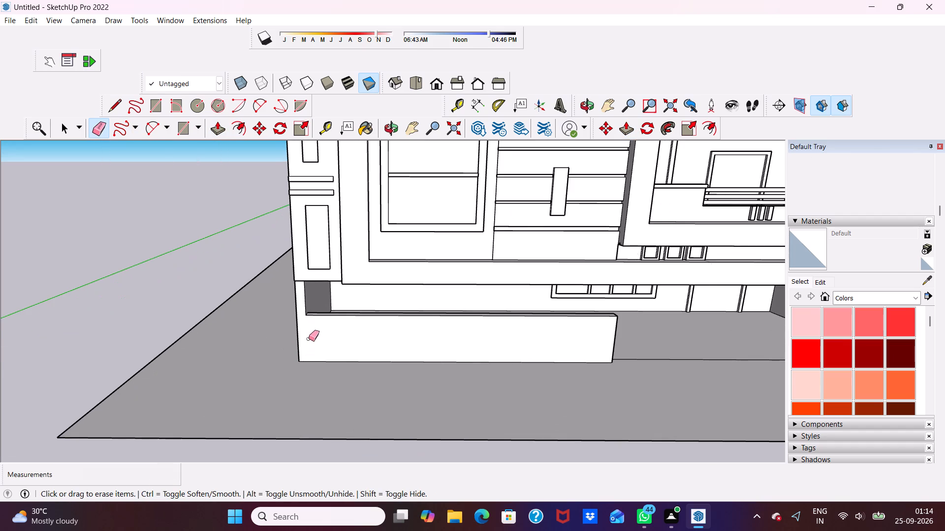
Examine the underside of the projecting facade band above the remaining low wall, selecting its narrow soffit strip near the corner column.
{"action": "scroll", "coordinate": [309, 336], "scroll_direction": "down", "scroll_amount": 3}
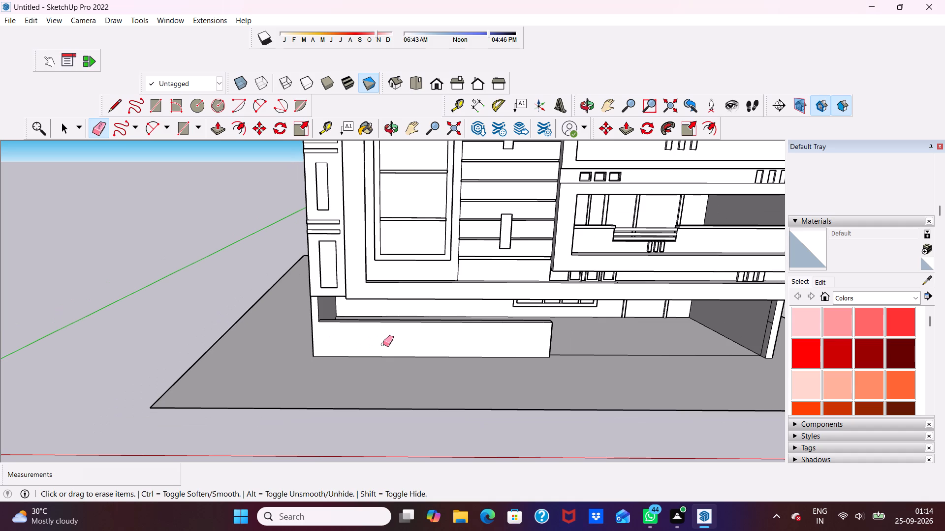
{"action": "middle_click_drag", "start_coordinate": [383, 345], "coordinate": [386, 346]}
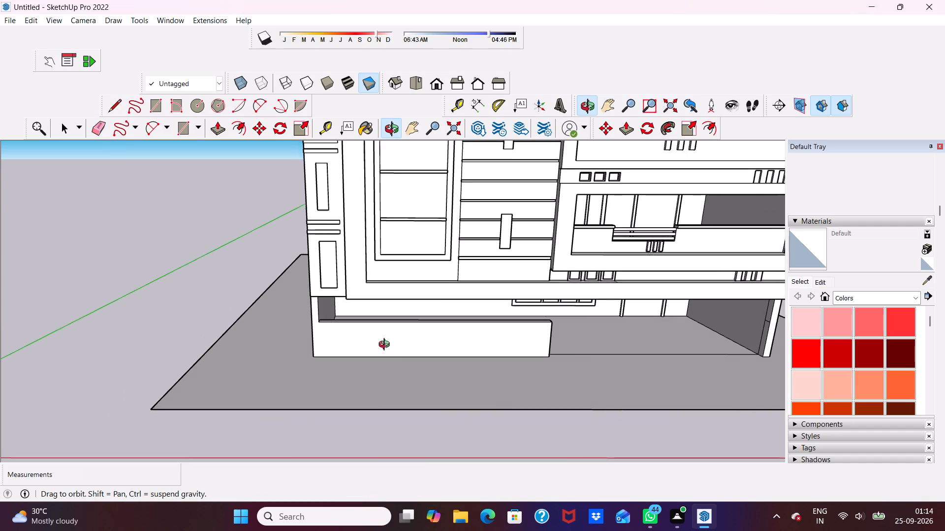
{"action": "middle_click_drag", "start_coordinate": [386, 346], "coordinate": [400, 284]}
{"action": "scroll", "coordinate": [400, 284], "scroll_direction": "up", "scroll_amount": 9}
{"action": "scroll", "coordinate": [378, 341], "scroll_direction": "down", "scroll_amount": 2}
{"action": "middle_click_drag", "start_coordinate": [378, 339], "coordinate": [387, 288]}
{"action": "scroll", "coordinate": [387, 288], "scroll_direction": "up", "scroll_amount": 4}
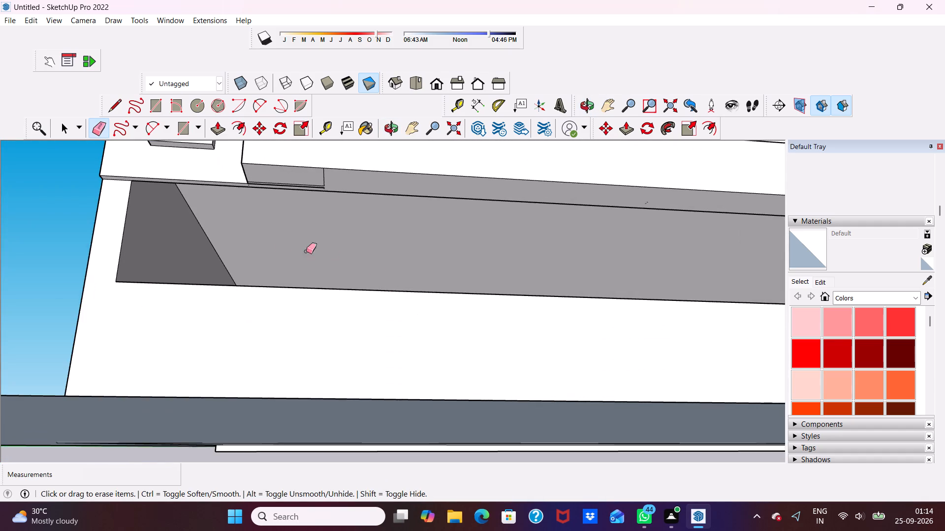
{"action": "scroll", "coordinate": [259, 251], "scroll_direction": "up", "scroll_amount": 1}
{"action": "scroll", "coordinate": [245, 249], "scroll_direction": "down", "scroll_amount": 3}
{"action": "key", "text": "space"}
{"action": "key", "text": "space"}
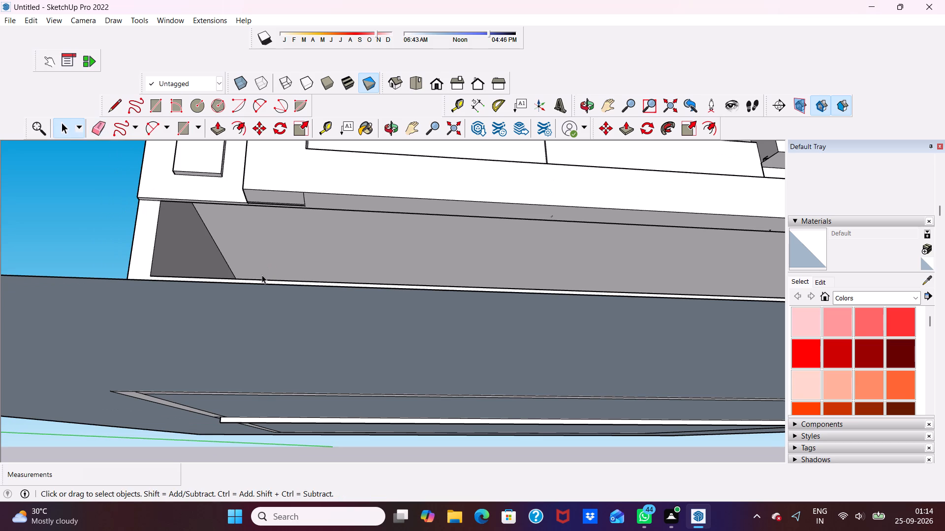
{"action": "scroll", "coordinate": [218, 173], "scroll_direction": "up", "scroll_amount": 4}
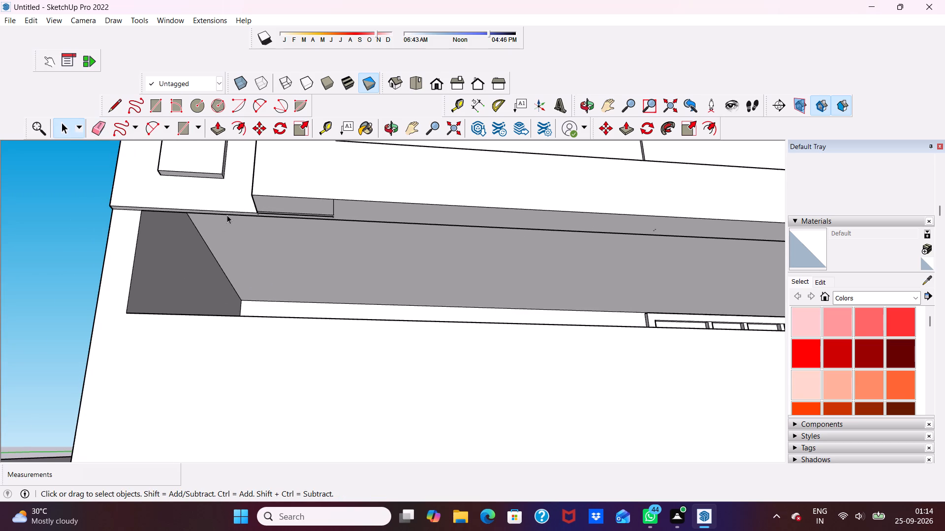
{"action": "scroll", "coordinate": [227, 215], "scroll_direction": "up", "scroll_amount": 9}
{"action": "left_click", "coordinate": [237, 219]}
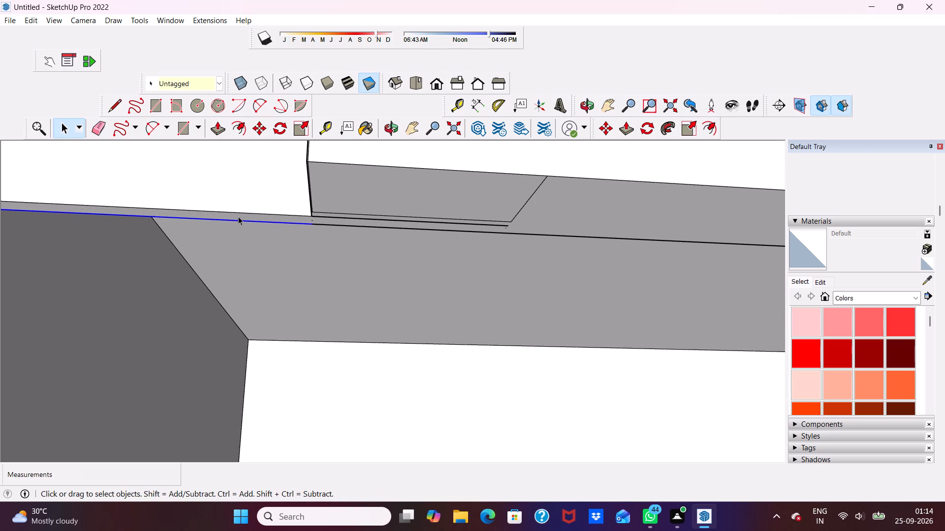
{"action": "left_click", "coordinate": [238, 216]}
{"action": "scroll", "coordinate": [238, 216], "scroll_direction": "down", "scroll_amount": 4}
{"action": "middle_click_drag", "start_coordinate": [383, 240], "coordinate": [420, 173]}
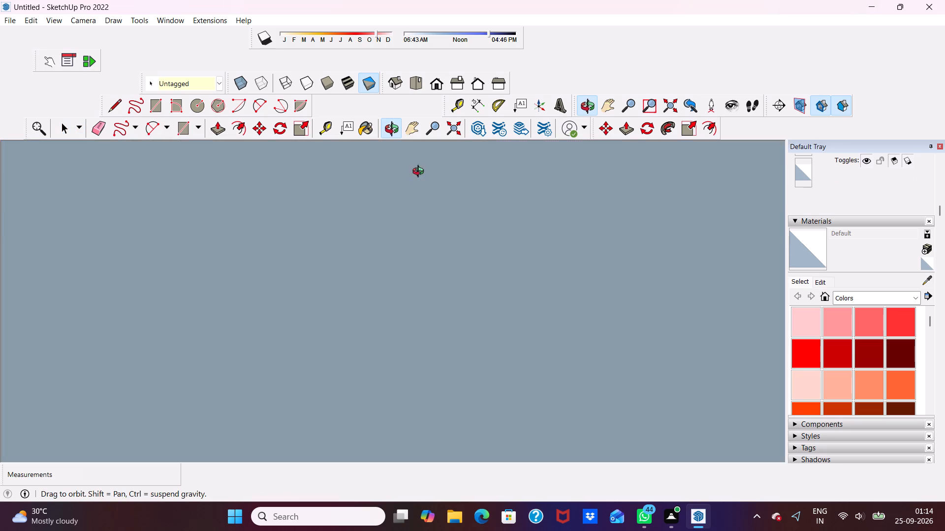
{"action": "middle_click_drag", "start_coordinate": [420, 173], "coordinate": [346, 238]}
{"action": "middle_click", "coordinate": [348, 237]}
{"action": "scroll", "coordinate": [348, 237], "scroll_direction": "up", "scroll_amount": 4}
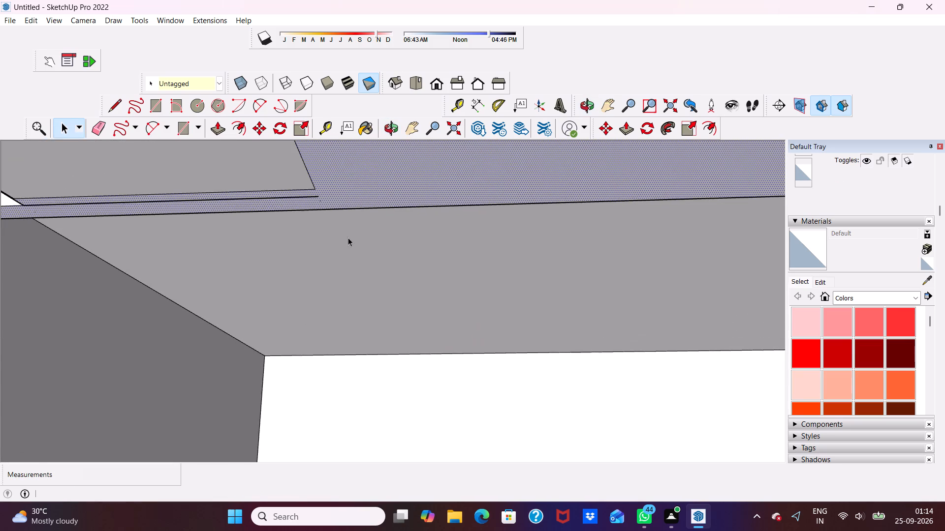
{"action": "scroll", "coordinate": [305, 204], "scroll_direction": "down", "scroll_amount": 9}
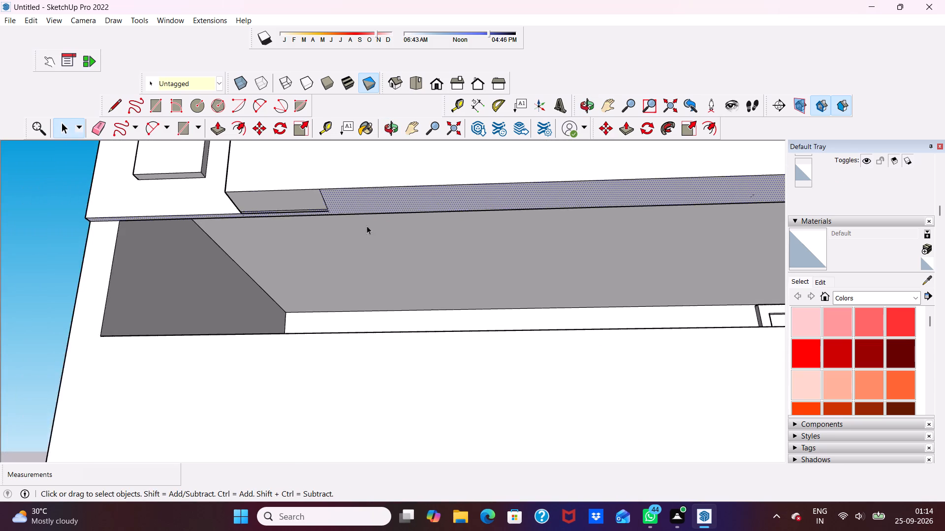
{"action": "scroll", "coordinate": [367, 226], "scroll_direction": "down", "scroll_amount": 2}
{"action": "scroll", "coordinate": [367, 226], "scroll_direction": "up", "scroll_amount": 1}
{"action": "scroll", "coordinate": [367, 226], "scroll_direction": "down", "scroll_amount": 6}
{"action": "middle_click_drag", "start_coordinate": [373, 235], "coordinate": [373, 265]}
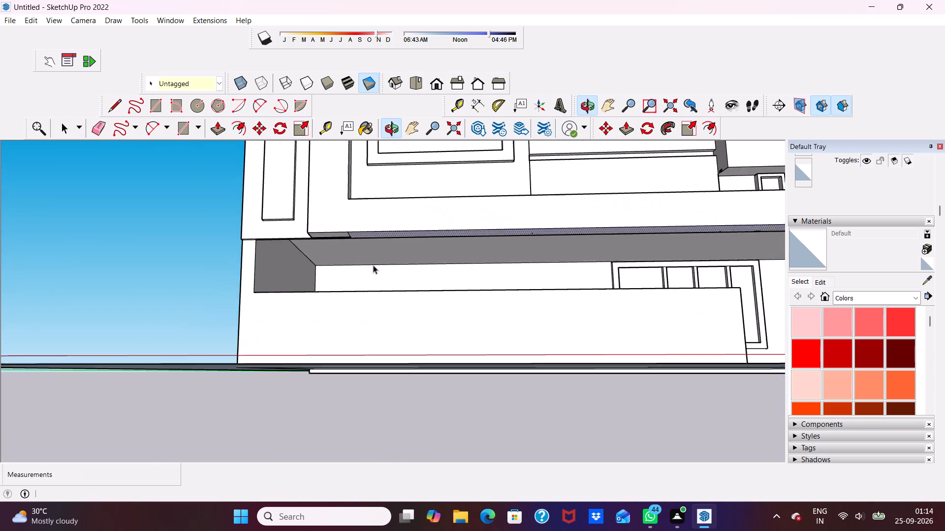
{"action": "scroll", "coordinate": [373, 265], "scroll_direction": "up", "scroll_amount": 4}
{"action": "scroll", "coordinate": [290, 208], "scroll_direction": "up", "scroll_amount": 12}
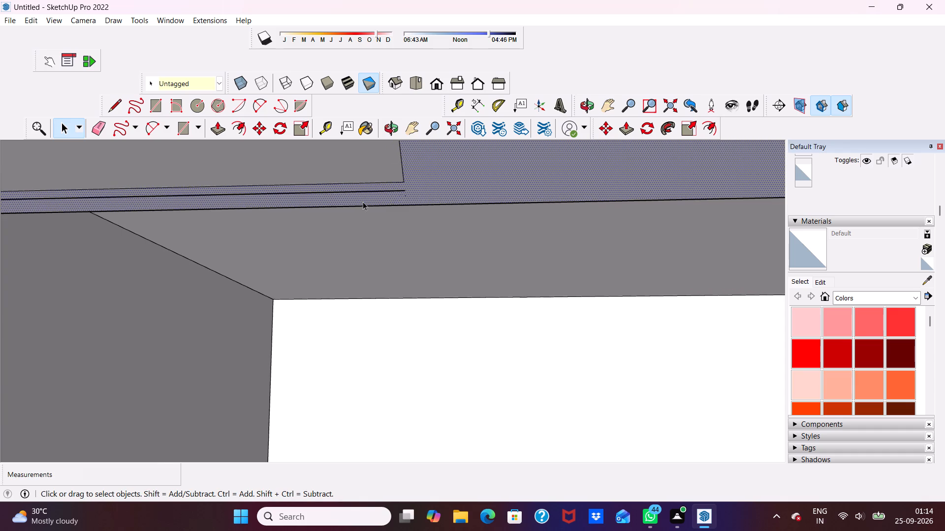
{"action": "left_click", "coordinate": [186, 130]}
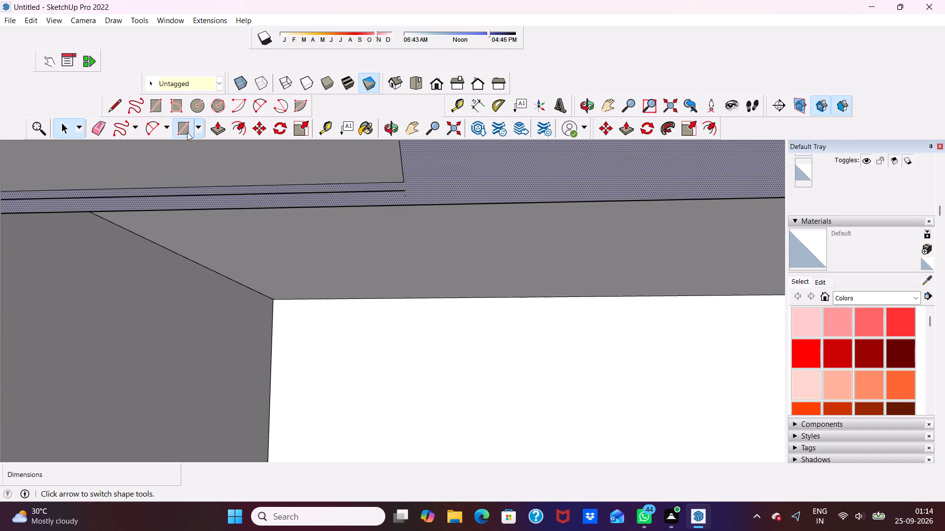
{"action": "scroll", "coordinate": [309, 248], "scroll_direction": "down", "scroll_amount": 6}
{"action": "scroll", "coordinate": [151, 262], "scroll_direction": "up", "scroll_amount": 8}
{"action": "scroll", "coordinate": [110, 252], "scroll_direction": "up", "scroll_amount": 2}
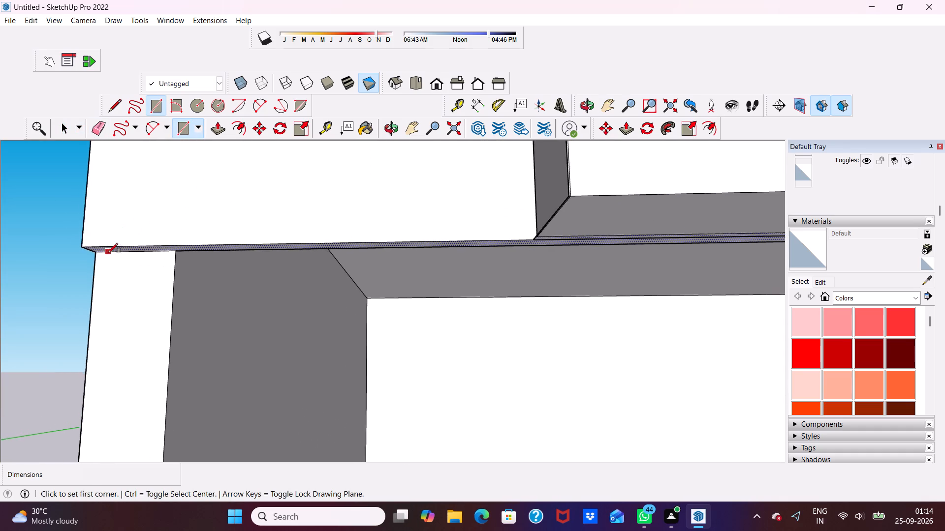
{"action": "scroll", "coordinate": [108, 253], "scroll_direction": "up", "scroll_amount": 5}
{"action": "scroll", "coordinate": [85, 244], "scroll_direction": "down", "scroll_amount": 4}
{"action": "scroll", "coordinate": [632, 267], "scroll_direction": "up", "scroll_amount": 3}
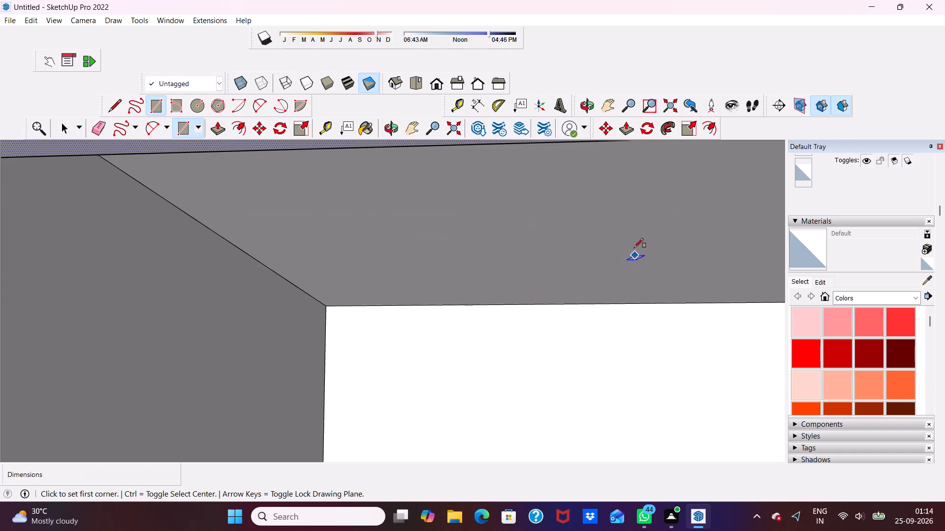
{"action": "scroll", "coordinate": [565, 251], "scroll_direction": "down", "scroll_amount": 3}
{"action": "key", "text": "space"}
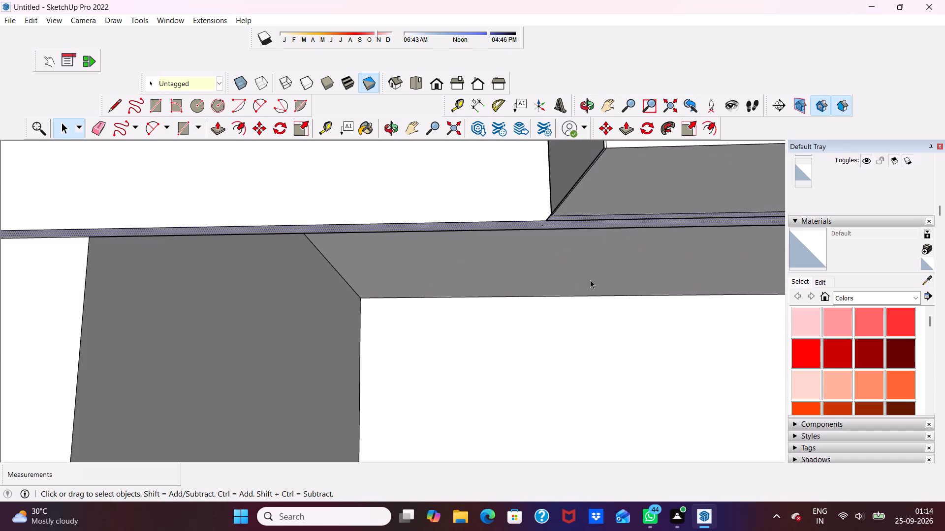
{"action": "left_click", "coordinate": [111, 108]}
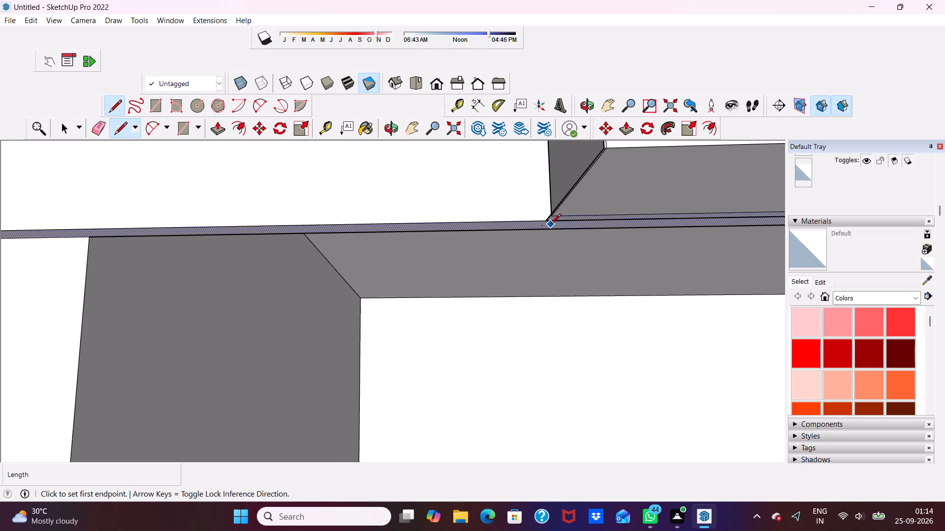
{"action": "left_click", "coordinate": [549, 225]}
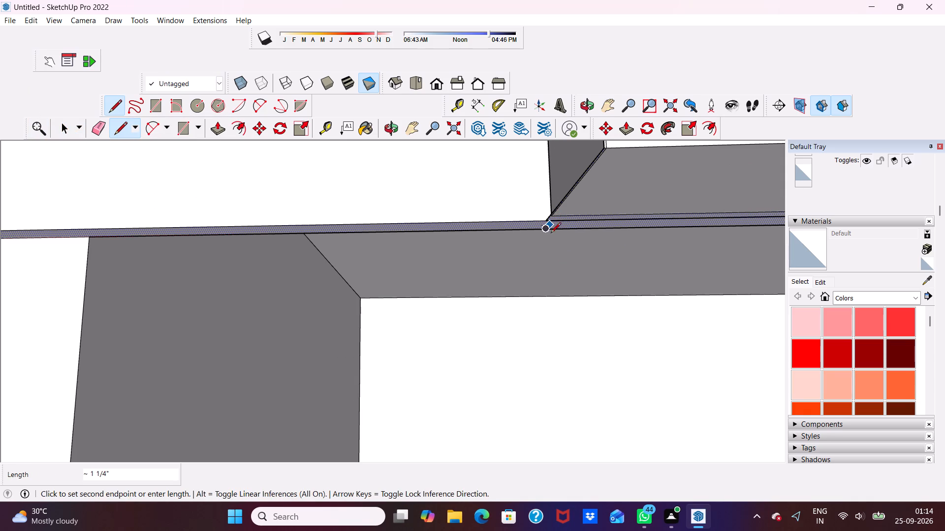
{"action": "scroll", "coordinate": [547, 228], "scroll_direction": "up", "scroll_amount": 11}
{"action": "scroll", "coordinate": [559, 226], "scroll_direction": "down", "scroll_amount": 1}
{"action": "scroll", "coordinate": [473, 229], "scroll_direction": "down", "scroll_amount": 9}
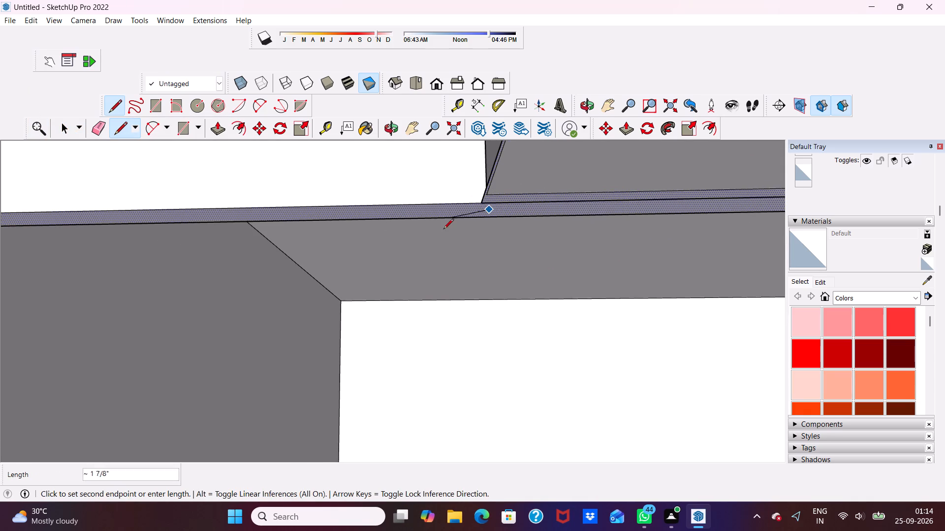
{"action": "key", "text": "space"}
Draw a 2 5/16" line across the narrow underside strip, from the corner column's bottom inner corner to the strip's inner edge.
{"action": "scroll", "coordinate": [482, 218], "scroll_direction": "up", "scroll_amount": 4}
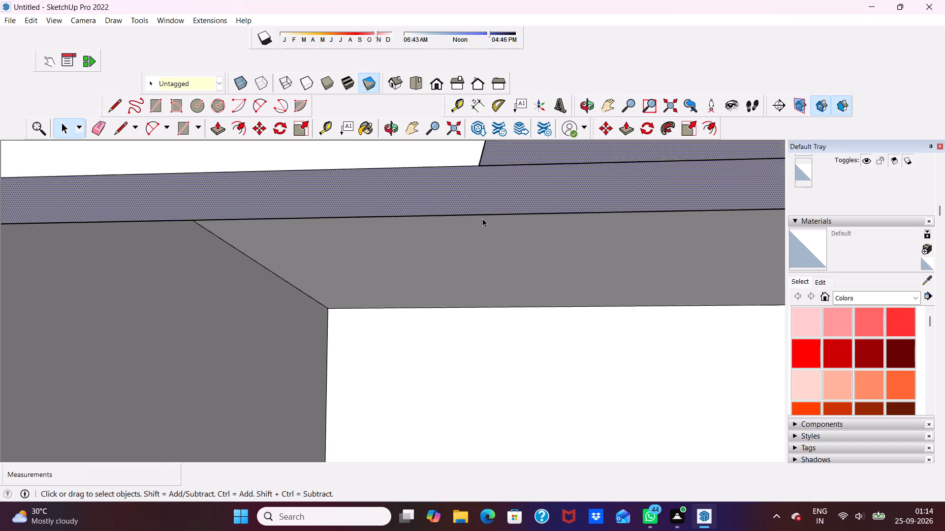
{"action": "scroll", "coordinate": [482, 218], "scroll_direction": "up", "scroll_amount": 2}
{"action": "scroll", "coordinate": [476, 201], "scroll_direction": "down", "scroll_amount": 3}
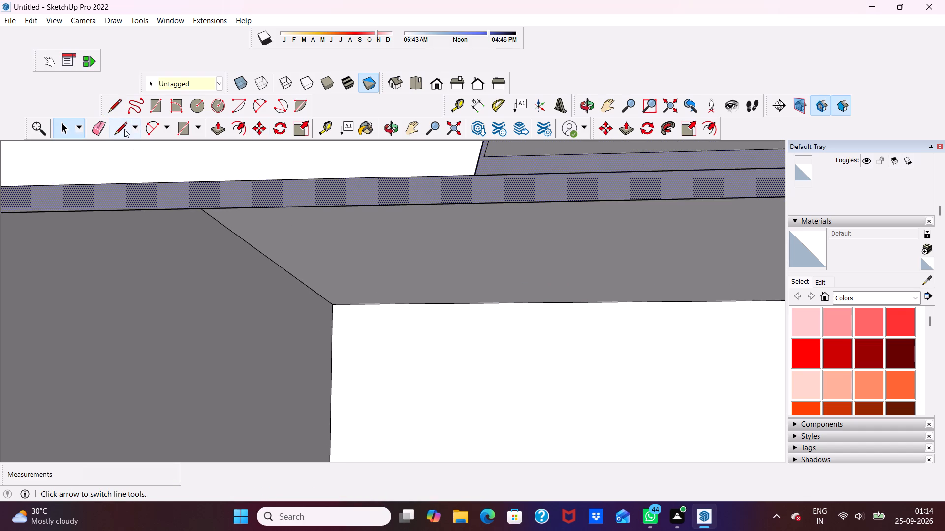
{"action": "left_click", "coordinate": [124, 129]}
{"action": "left_click", "coordinate": [476, 176]}
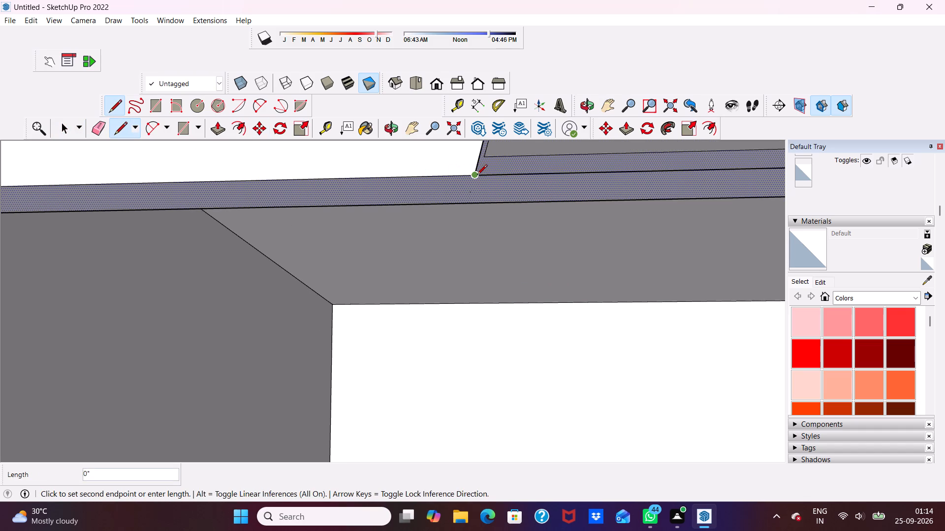
{"action": "left_click", "coordinate": [471, 206]}
{"action": "scroll", "coordinate": [478, 204], "scroll_direction": "down", "scroll_amount": 2}
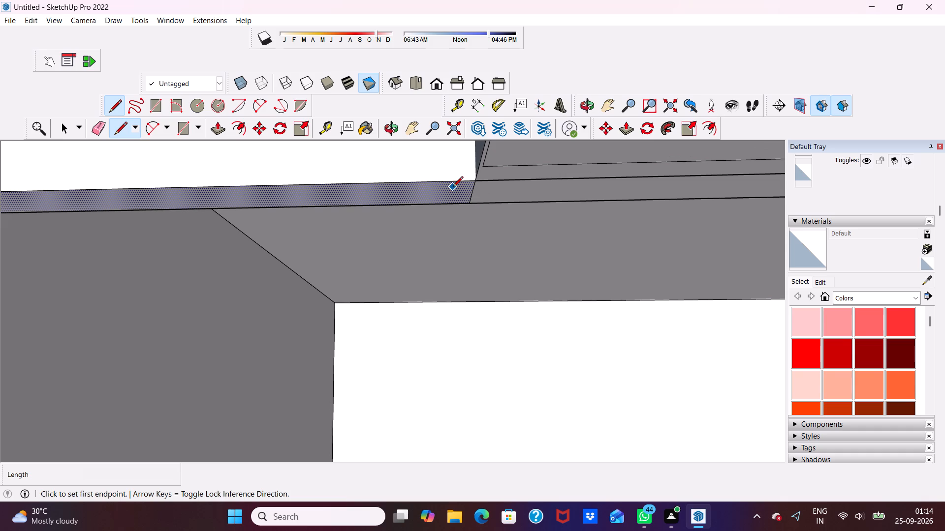
Push/Pull the narrow underside strip beneath the corner column 6' 10 7/8" down to the base of the low wall.
{"action": "key", "text": "space"}
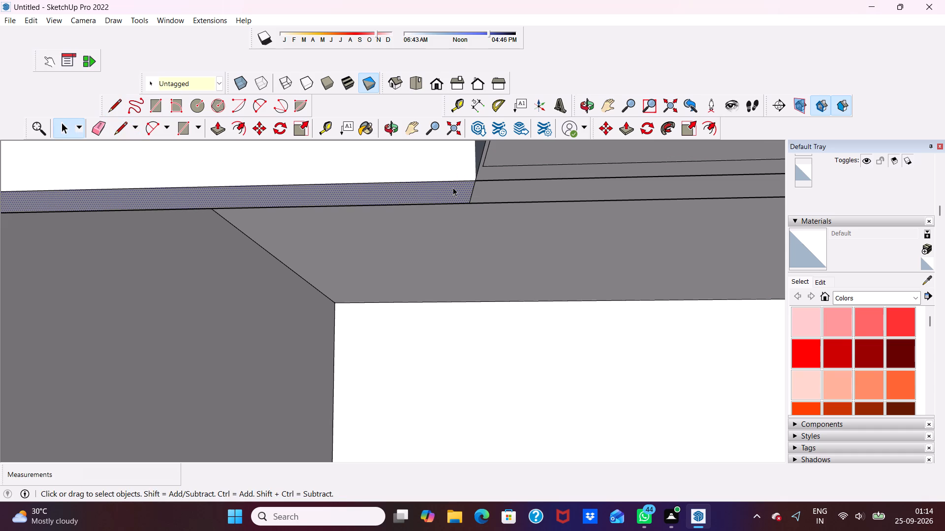
{"action": "left_click", "coordinate": [221, 130]}
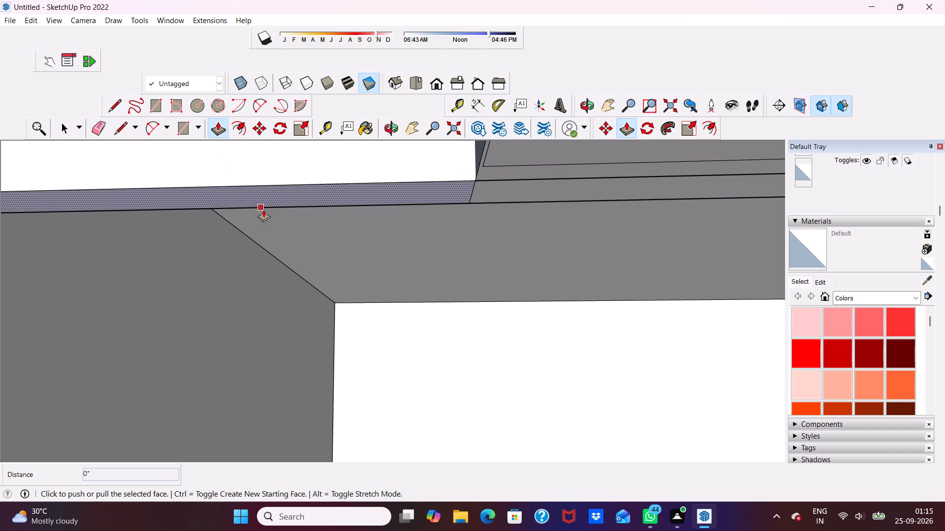
{"action": "scroll", "coordinate": [263, 209], "scroll_direction": "up", "scroll_amount": 2}
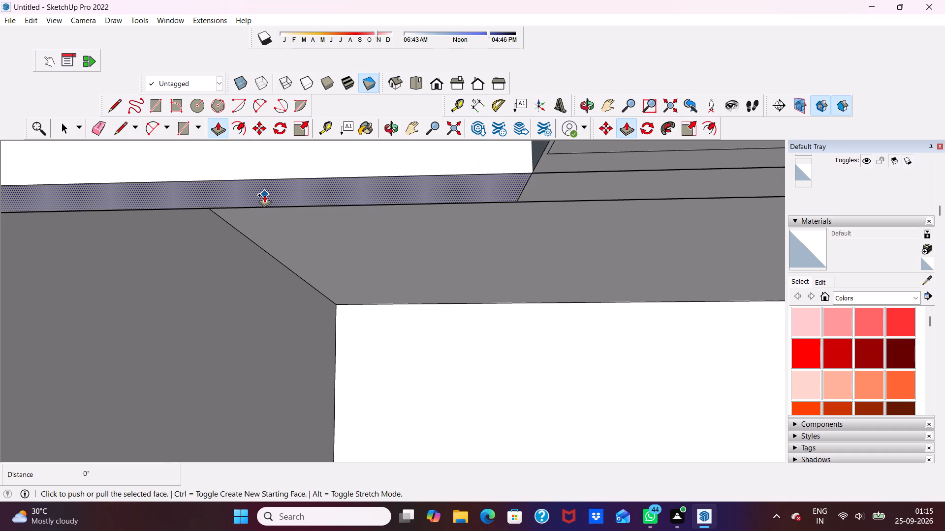
{"action": "left_click", "coordinate": [266, 191]}
{"action": "scroll", "coordinate": [266, 191], "scroll_direction": "down", "scroll_amount": 14}
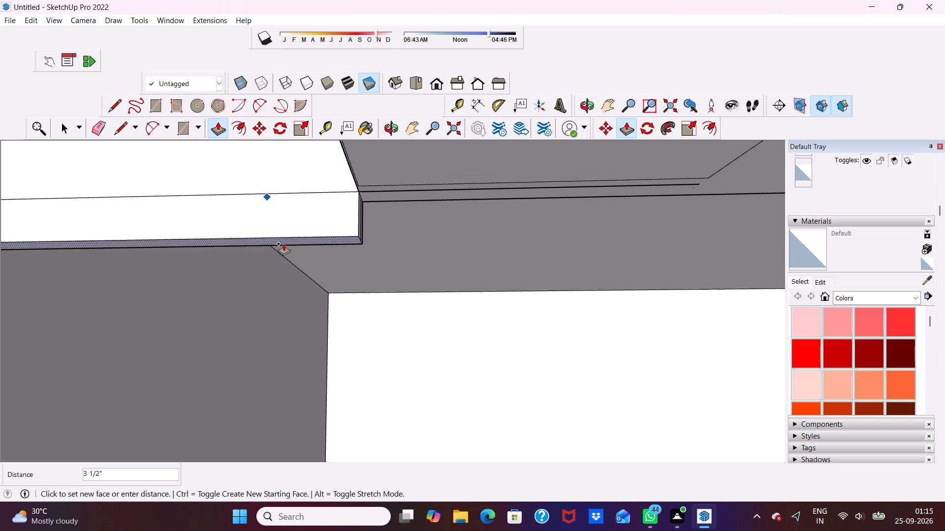
{"action": "scroll", "coordinate": [283, 243], "scroll_direction": "down", "scroll_amount": 11}
{"action": "scroll", "coordinate": [306, 279], "scroll_direction": "up", "scroll_amount": 2}
{"action": "scroll", "coordinate": [307, 283], "scroll_direction": "down", "scroll_amount": 2}
{"action": "scroll", "coordinate": [302, 424], "scroll_direction": "down", "scroll_amount": 5}
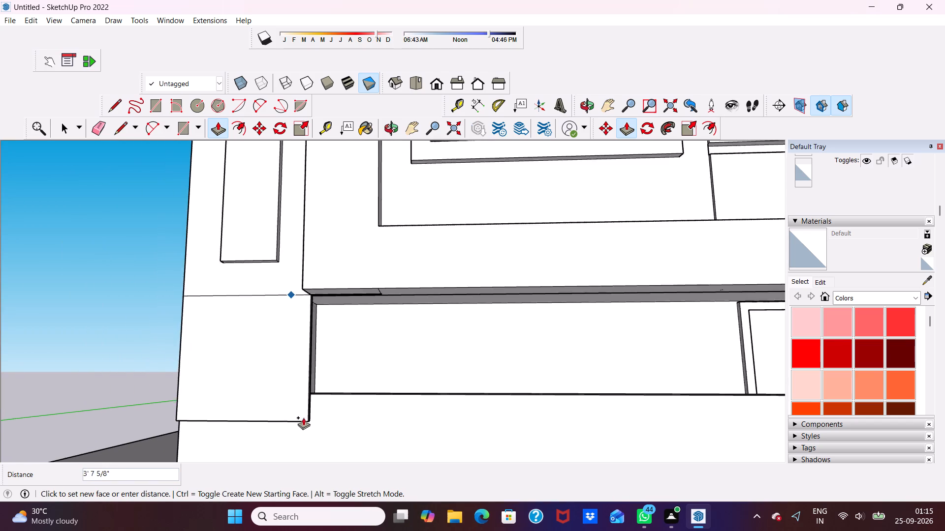
{"action": "scroll", "coordinate": [303, 417], "scroll_direction": "down", "scroll_amount": 13}
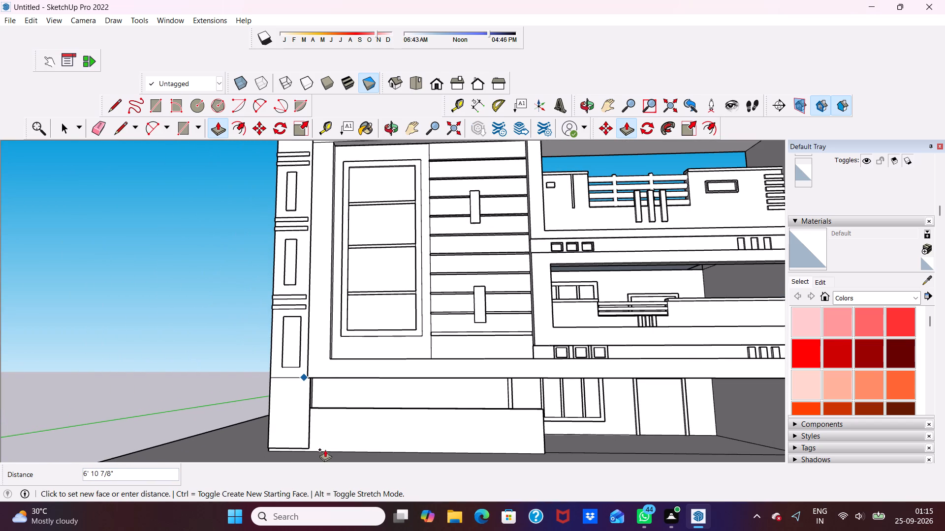
{"action": "left_click", "coordinate": [325, 449]}
Erase the vertical seam on the column extension's side and the horizontal line between the extension and the corner column above.
{"action": "middle_click_drag", "start_coordinate": [332, 442], "coordinate": [242, 452]}
{"action": "middle_click", "coordinate": [241, 453]}
{"action": "scroll", "coordinate": [340, 416], "scroll_direction": "up", "scroll_amount": 2}
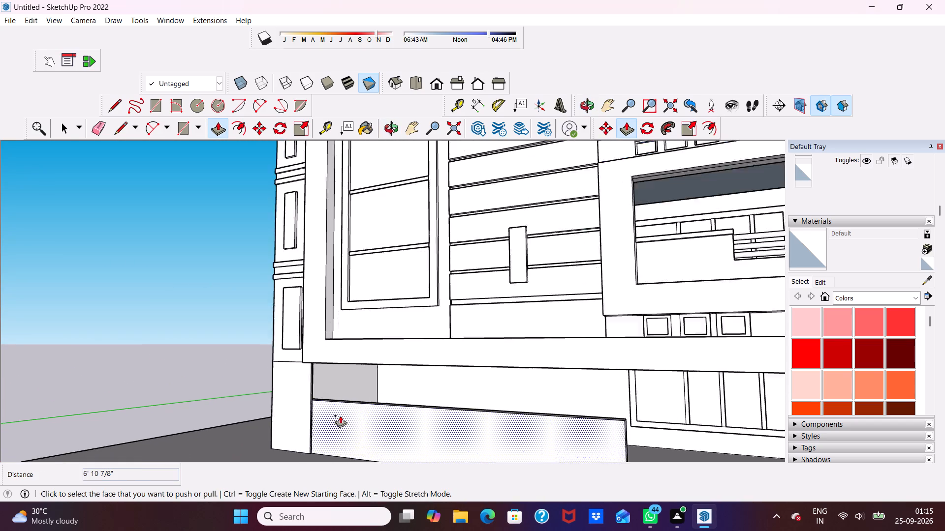
{"action": "scroll", "coordinate": [340, 415], "scroll_direction": "up", "scroll_amount": 12}
{"action": "scroll", "coordinate": [284, 403], "scroll_direction": "up", "scroll_amount": 5}
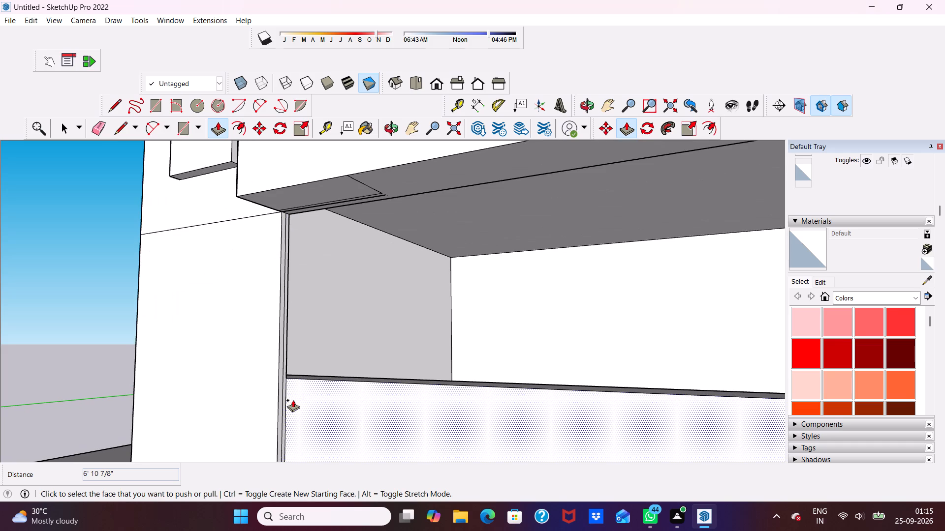
{"action": "key", "text": "space"}
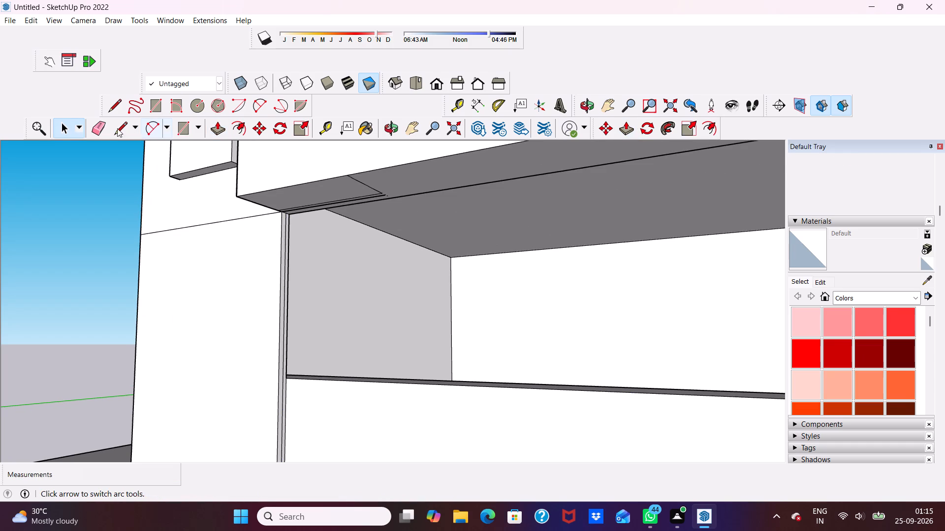
{"action": "left_click", "coordinate": [105, 133]}
{"action": "scroll", "coordinate": [269, 333], "scroll_direction": "up", "scroll_amount": 3}
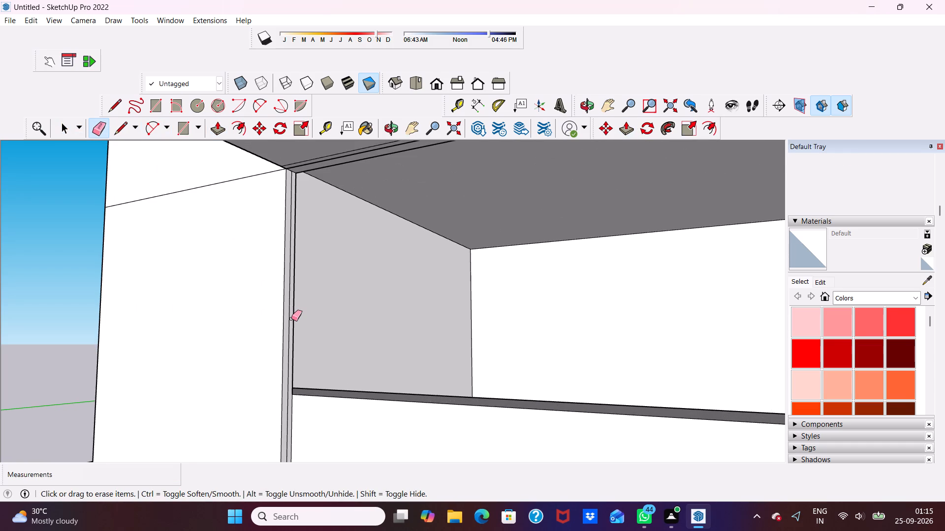
{"action": "left_click", "coordinate": [289, 321]}
{"action": "scroll", "coordinate": [289, 321], "scroll_direction": "down", "scroll_amount": 10}
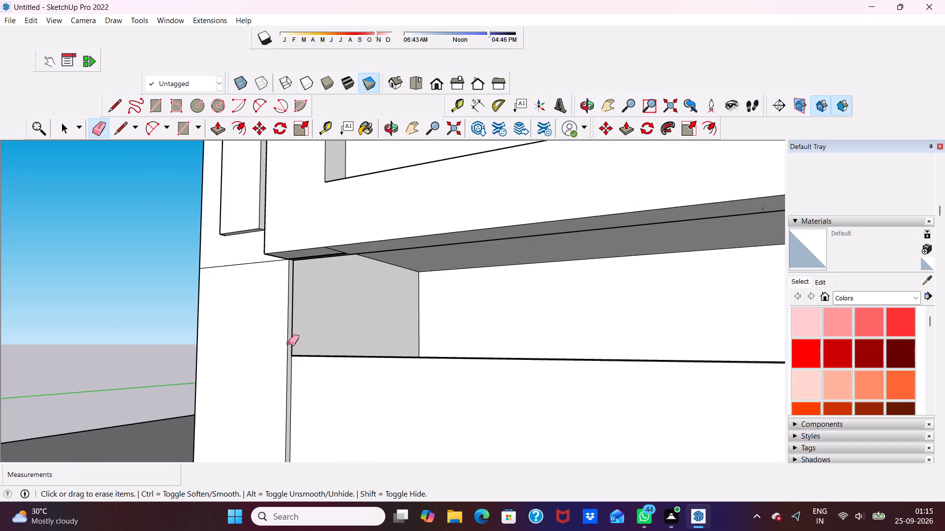
{"action": "scroll", "coordinate": [288, 343], "scroll_direction": "down", "scroll_amount": 2}
{"action": "scroll", "coordinate": [270, 296], "scroll_direction": "up", "scroll_amount": 5}
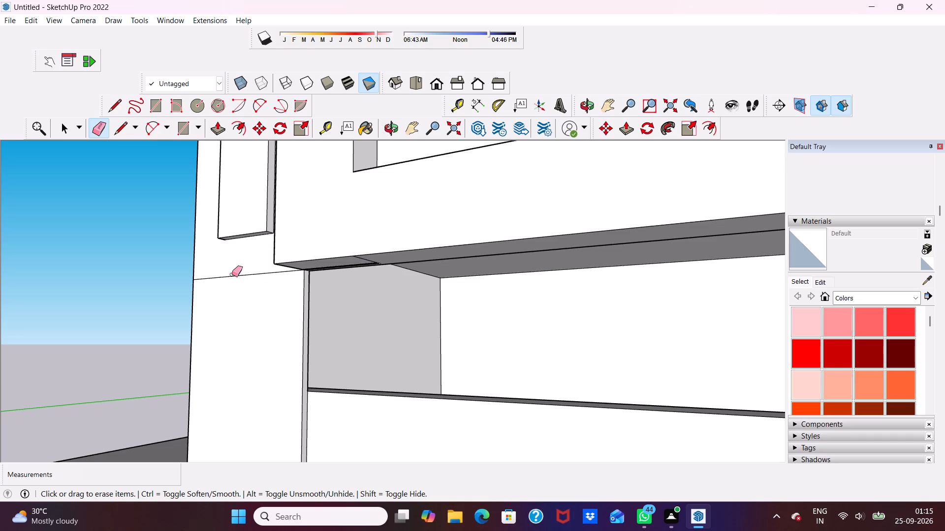
{"action": "left_click", "coordinate": [234, 274]}
{"action": "left_click", "coordinate": [234, 276]}
{"action": "scroll", "coordinate": [221, 281], "scroll_direction": "down", "scroll_amount": 5}
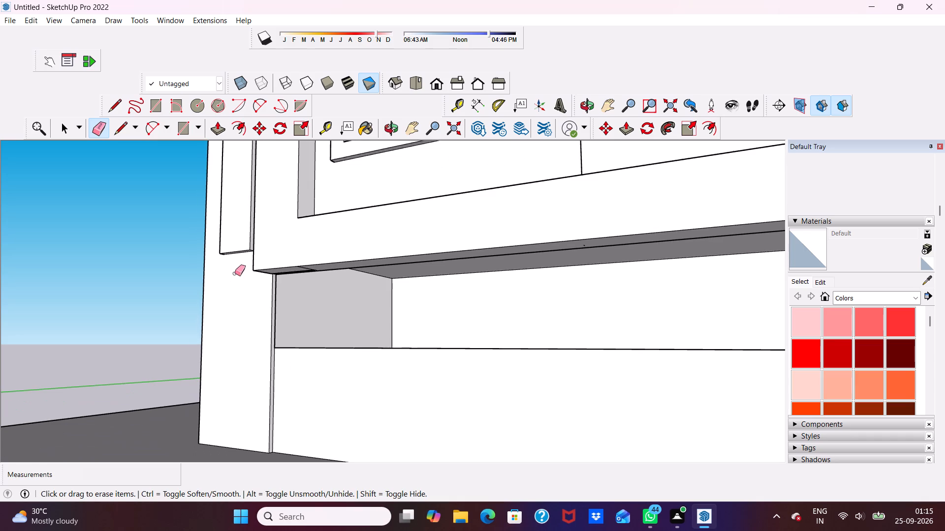
Push/Pull the column extension's narrow side face 20' 7 3/4" along the ground-floor front, beneath the projecting band and past the low wall.
{"action": "key", "text": "space"}
{"action": "scroll", "coordinate": [235, 273], "scroll_direction": "up", "scroll_amount": 4}
{"action": "left_click", "coordinate": [220, 123]}
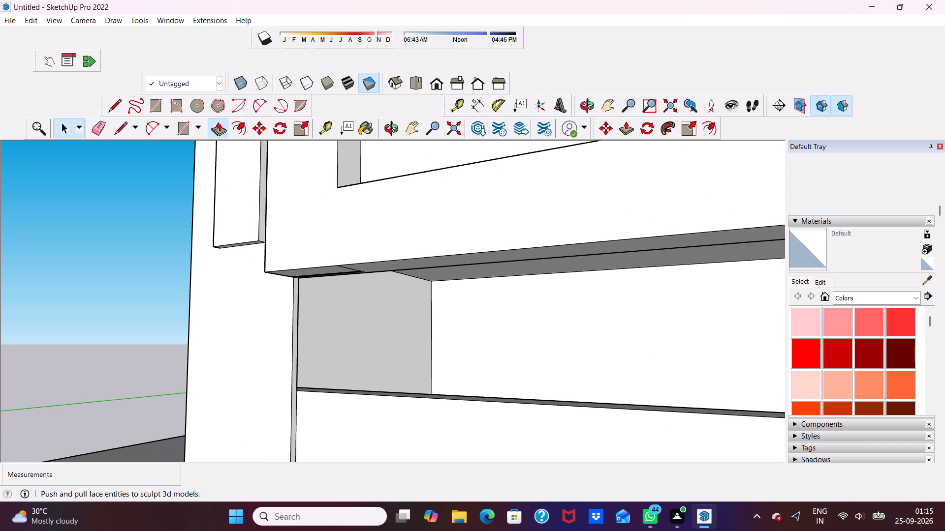
{"action": "scroll", "coordinate": [290, 327], "scroll_direction": "up", "scroll_amount": 4}
{"action": "left_click", "coordinate": [297, 339]}
{"action": "scroll", "coordinate": [297, 339], "scroll_direction": "down", "scroll_amount": 5}
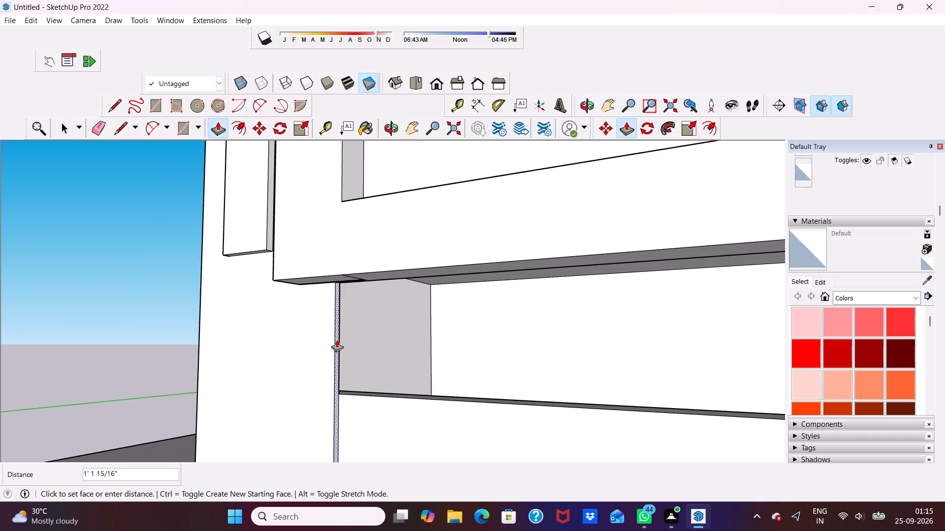
{"action": "scroll", "coordinate": [337, 340], "scroll_direction": "down", "scroll_amount": 8}
{"action": "scroll", "coordinate": [548, 406], "scroll_direction": "down", "scroll_amount": 3}
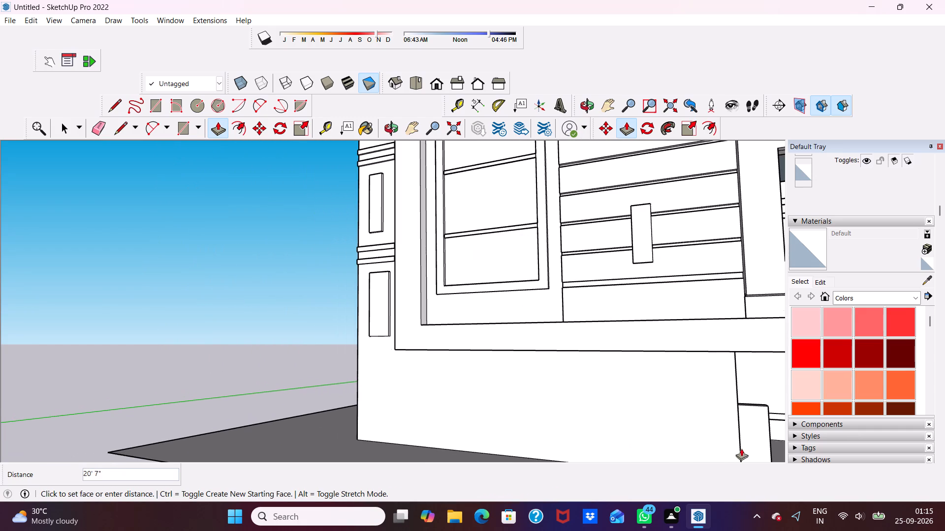
{"action": "scroll", "coordinate": [746, 445], "scroll_direction": "down", "scroll_amount": 3}
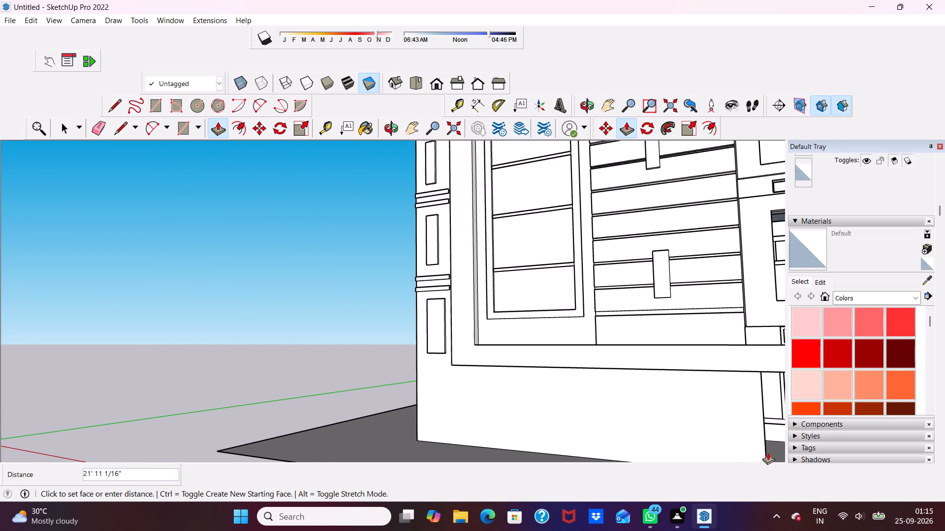
{"action": "scroll", "coordinate": [768, 452], "scroll_direction": "down", "scroll_amount": 1}
{"action": "middle_click_drag", "start_coordinate": [768, 452], "coordinate": [643, 405]}
{"action": "scroll", "coordinate": [643, 405], "scroll_direction": "down", "scroll_amount": 3}
{"action": "scroll", "coordinate": [645, 403], "scroll_direction": "up", "scroll_amount": 1}
{"action": "scroll", "coordinate": [624, 352], "scroll_direction": "down", "scroll_amount": 3}
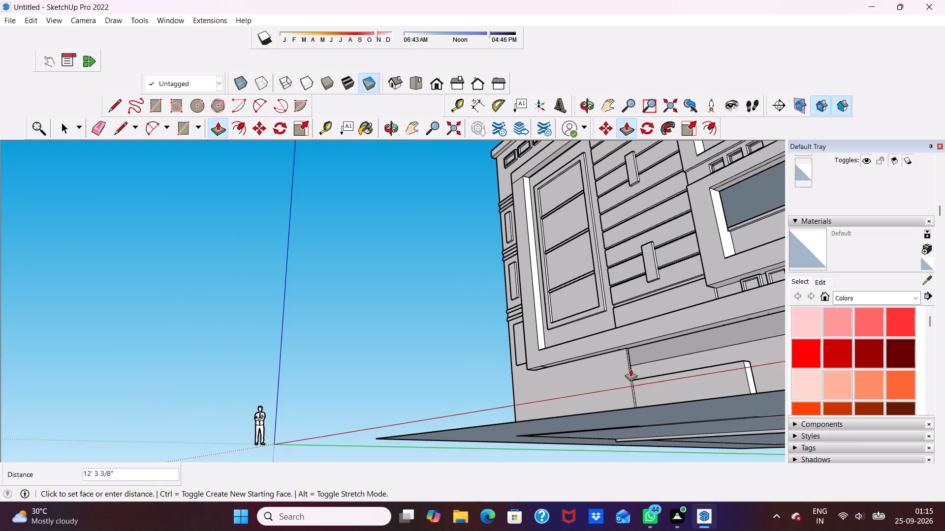
{"action": "scroll", "coordinate": [649, 369], "scroll_direction": "down", "scroll_amount": 2}
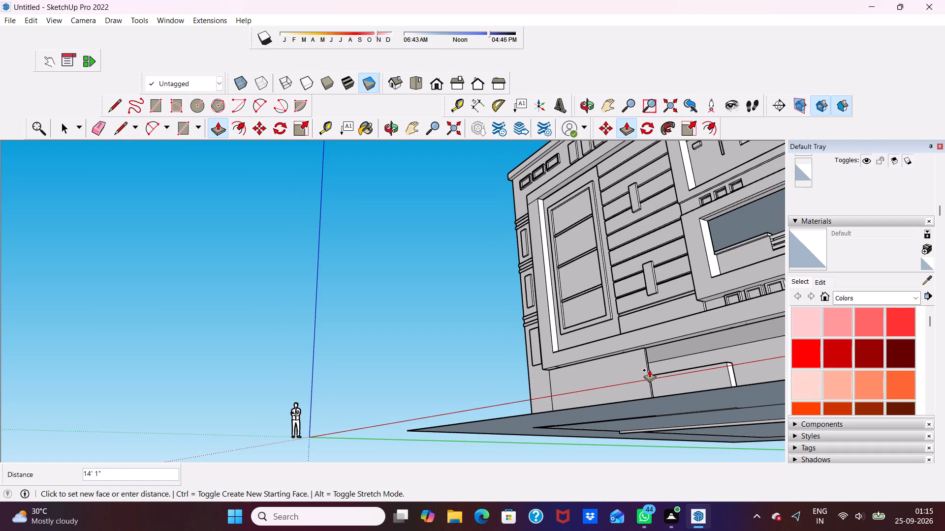
{"action": "scroll", "coordinate": [664, 384], "scroll_direction": "down", "scroll_amount": 2}
{"action": "scroll", "coordinate": [733, 382], "scroll_direction": "up", "scroll_amount": 5}
{"action": "middle_click_drag", "start_coordinate": [721, 380], "coordinate": [724, 382]}
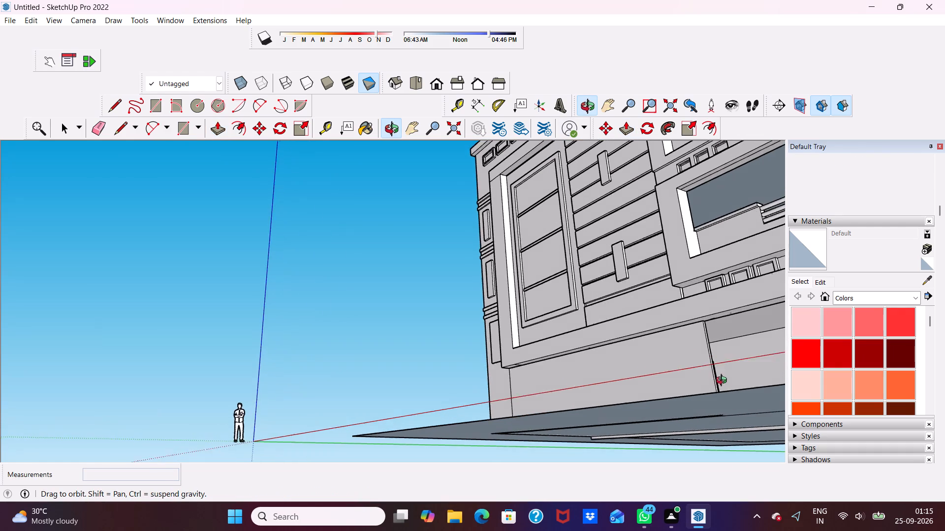
{"action": "middle_click_drag", "start_coordinate": [724, 382], "coordinate": [628, 445]}
{"action": "scroll", "coordinate": [621, 451], "scroll_direction": "up", "scroll_amount": 2}
{"action": "scroll", "coordinate": [524, 437], "scroll_direction": "down", "scroll_amount": 5}
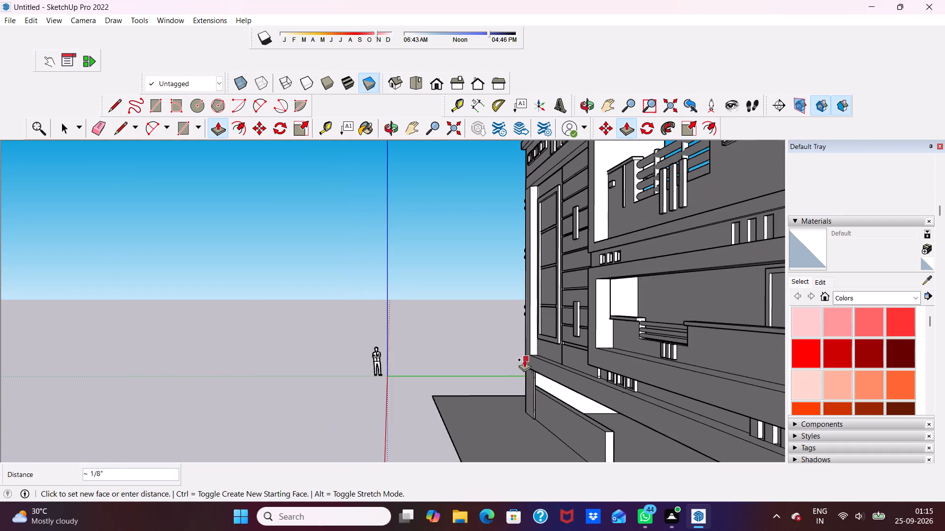
{"action": "scroll", "coordinate": [519, 370], "scroll_direction": "down", "scroll_amount": 4}
{"action": "scroll", "coordinate": [583, 433], "scroll_direction": "up", "scroll_amount": 4}
{"action": "scroll", "coordinate": [543, 426], "scroll_direction": "up", "scroll_amount": 5}
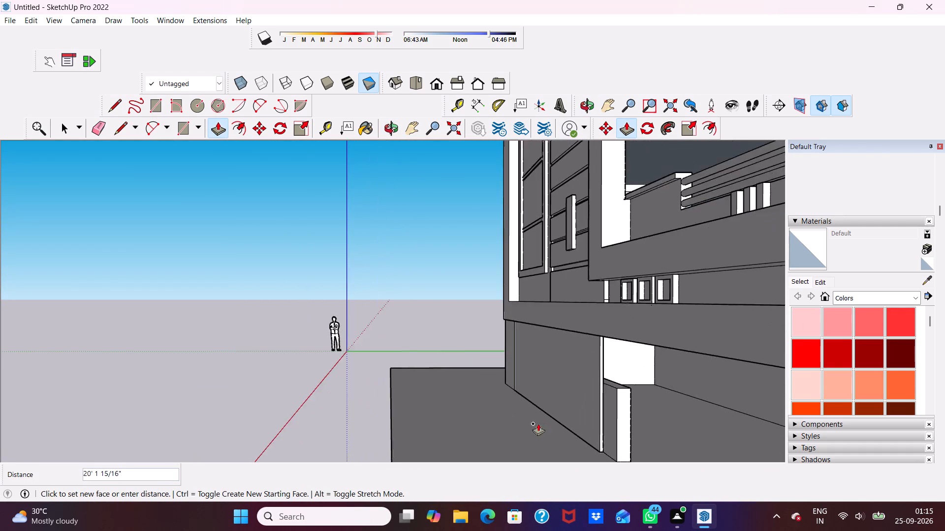
{"action": "scroll", "coordinate": [514, 416], "scroll_direction": "down", "scroll_amount": 5}
{"action": "scroll", "coordinate": [349, 398], "scroll_direction": "down", "scroll_amount": 3}
{"action": "scroll", "coordinate": [493, 432], "scroll_direction": "up", "scroll_amount": 4}
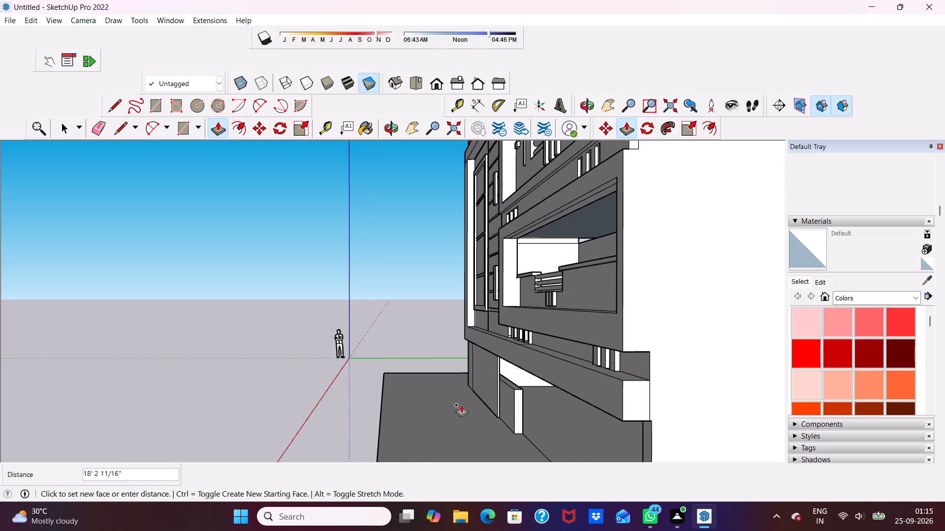
{"action": "scroll", "coordinate": [491, 413], "scroll_direction": "up", "scroll_amount": 8}
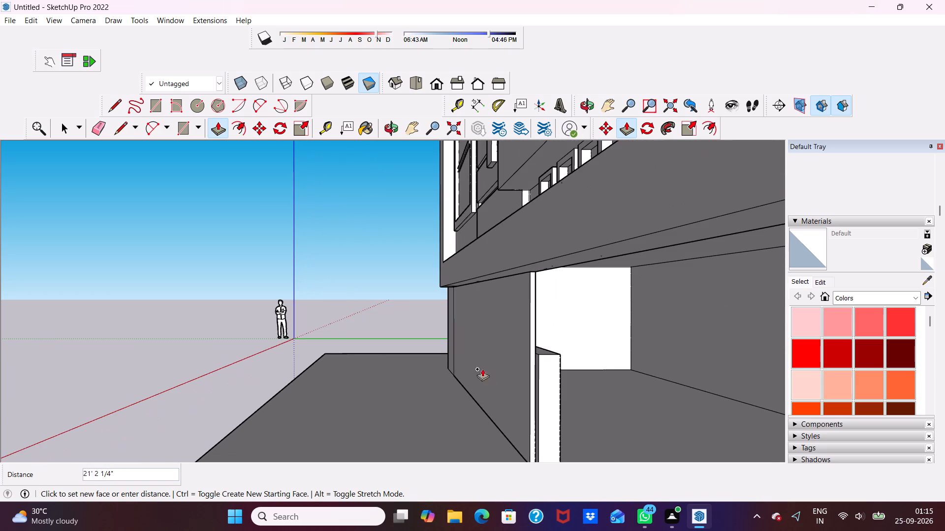
{"action": "scroll", "coordinate": [487, 383], "scroll_direction": "down", "scroll_amount": 3}
{"action": "middle_click_drag", "start_coordinate": [487, 383], "coordinate": [413, 399]}
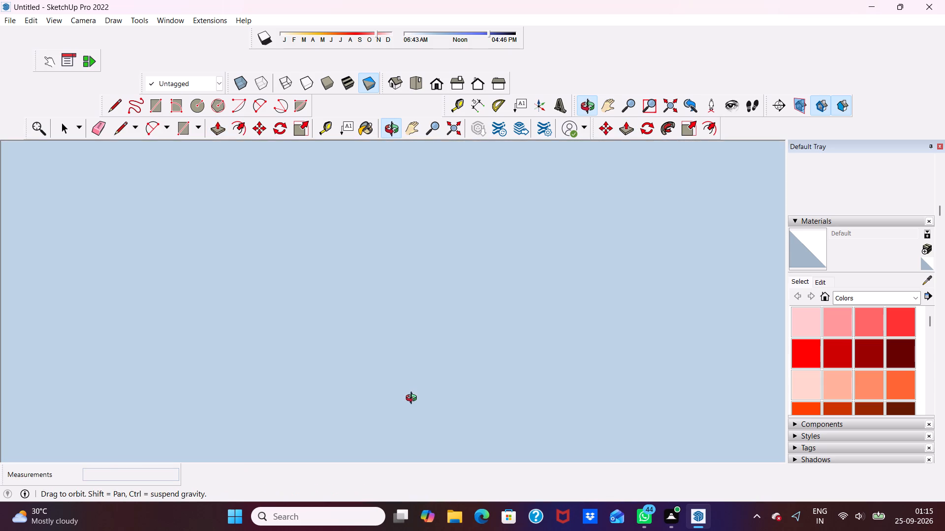
{"action": "middle_click_drag", "start_coordinate": [413, 399], "coordinate": [477, 406]}
{"action": "scroll", "coordinate": [513, 429], "scroll_direction": "up", "scroll_amount": 4}
{"action": "scroll", "coordinate": [460, 410], "scroll_direction": "down", "scroll_amount": 3}
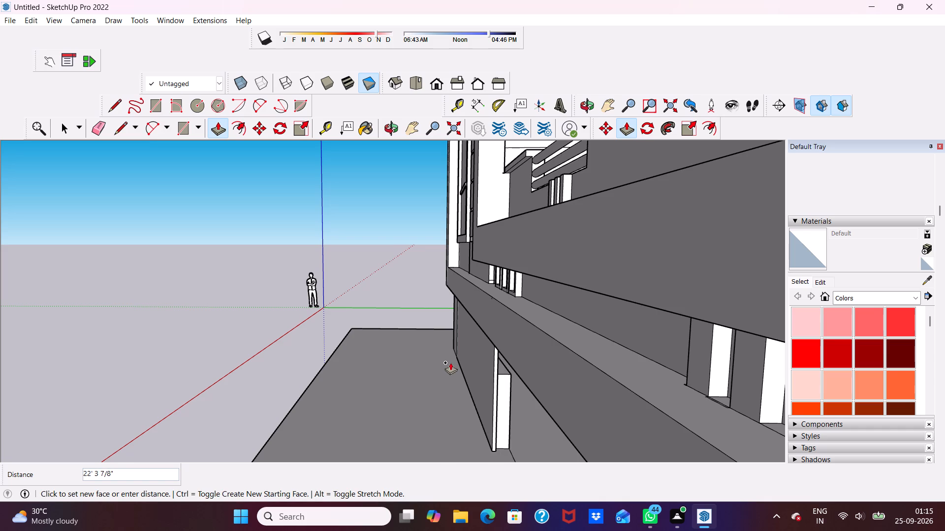
{"action": "scroll", "coordinate": [426, 378], "scroll_direction": "down", "scroll_amount": 3}
{"action": "scroll", "coordinate": [447, 380], "scroll_direction": "up", "scroll_amount": 2}
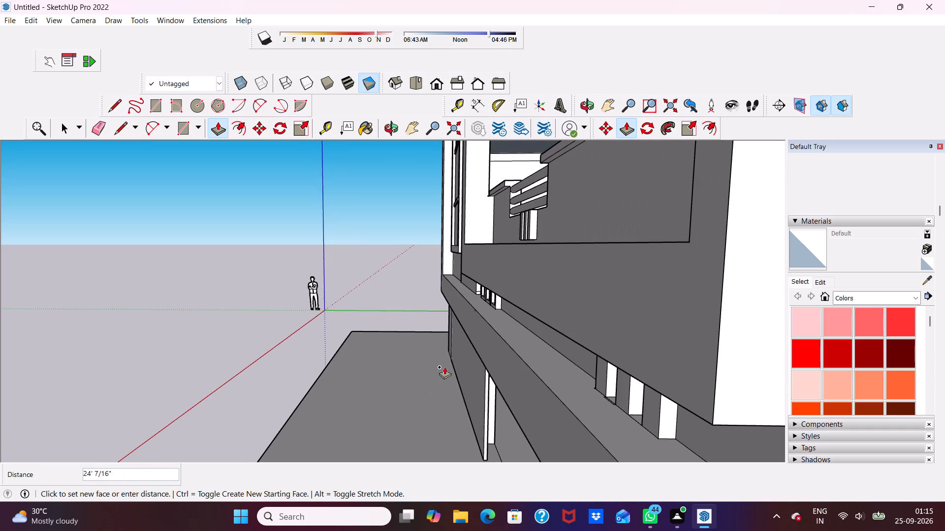
{"action": "scroll", "coordinate": [445, 364], "scroll_direction": "up", "scroll_amount": 3}
{"action": "left_click", "coordinate": [438, 351]}
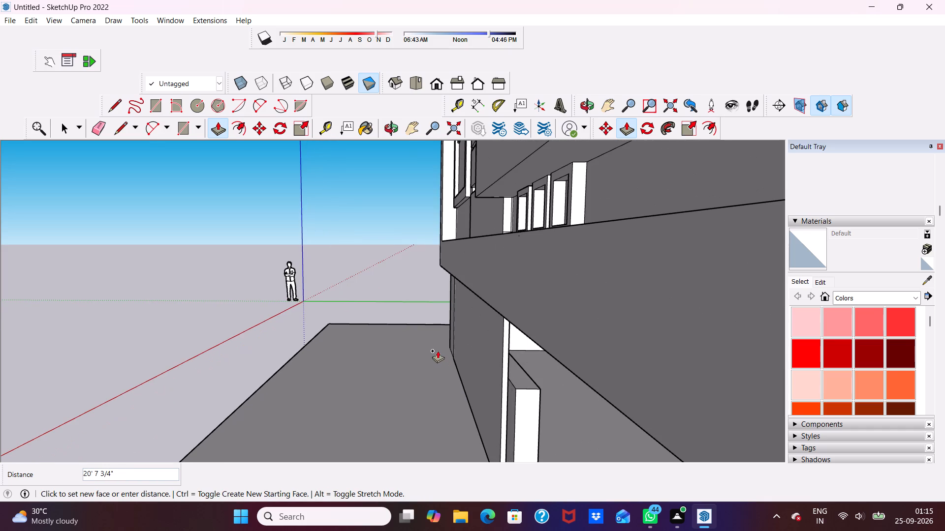
Push/Pull the new front wall's end face about 1' 3 5/8" farther along the facade to the low wall's end.
{"action": "scroll", "coordinate": [508, 396], "scroll_direction": "up", "scroll_amount": 4}
{"action": "left_click", "coordinate": [501, 407]}
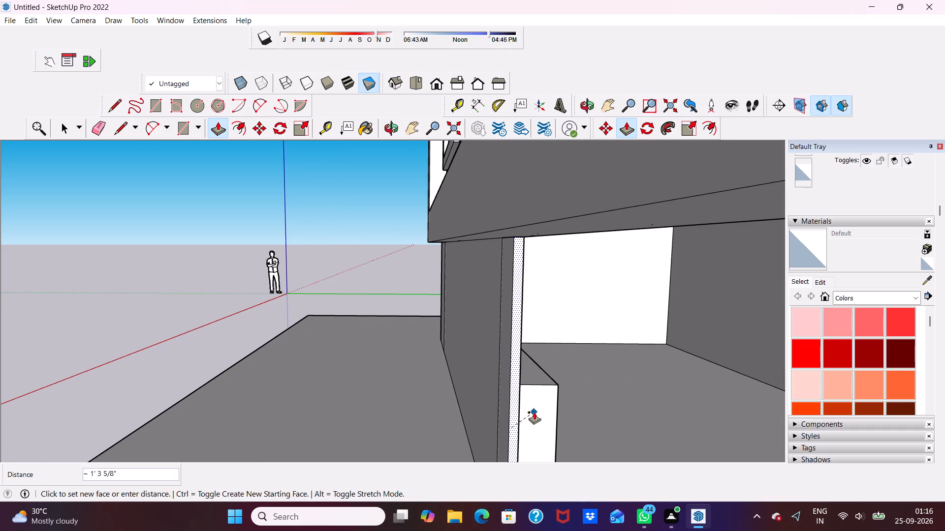
{"action": "left_click", "coordinate": [535, 412]}
Erase the two vertical seam lines on the new ground-floor front wall, near the corner column and near its far end.
{"action": "scroll", "coordinate": [535, 412], "scroll_direction": "down", "scroll_amount": 5}
{"action": "middle_click_drag", "start_coordinate": [542, 411], "coordinate": [665, 383]}
{"action": "scroll", "coordinate": [447, 386], "scroll_direction": "down", "scroll_amount": 4}
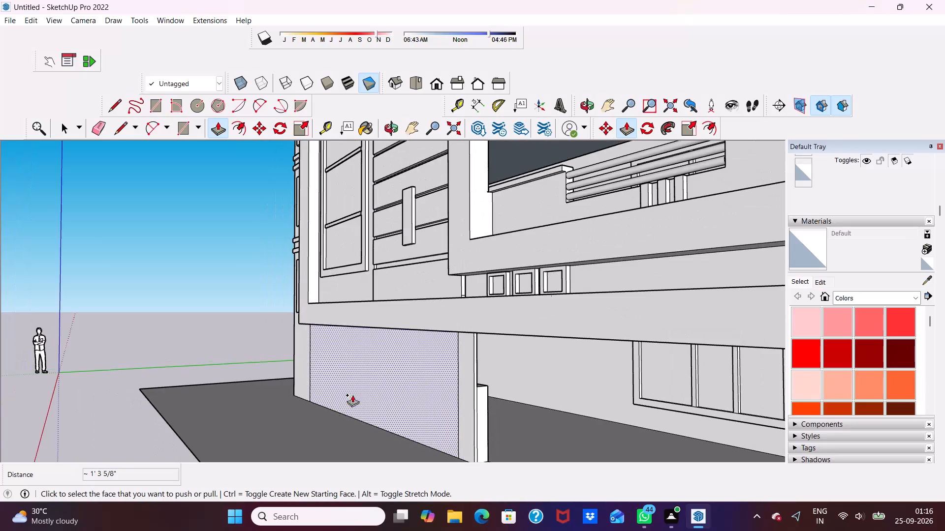
{"action": "scroll", "coordinate": [332, 404], "scroll_direction": "up", "scroll_amount": 4}
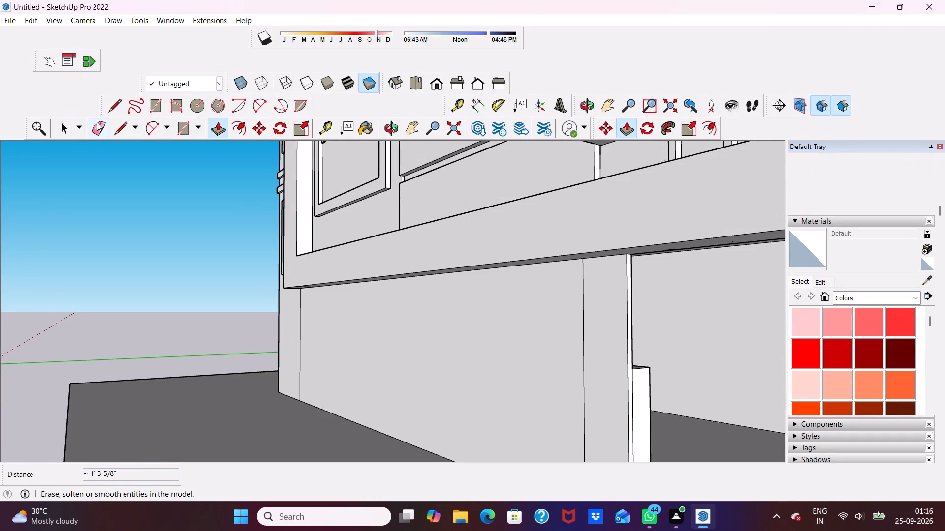
{"action": "left_click", "coordinate": [97, 122]}
{"action": "left_click", "coordinate": [298, 322]}
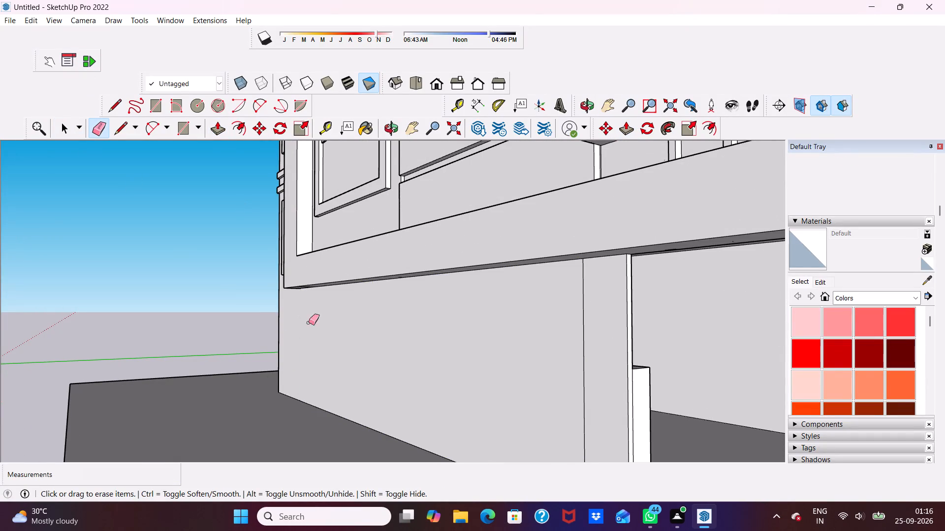
{"action": "left_click", "coordinate": [581, 364]}
{"action": "left_click", "coordinate": [584, 359]}
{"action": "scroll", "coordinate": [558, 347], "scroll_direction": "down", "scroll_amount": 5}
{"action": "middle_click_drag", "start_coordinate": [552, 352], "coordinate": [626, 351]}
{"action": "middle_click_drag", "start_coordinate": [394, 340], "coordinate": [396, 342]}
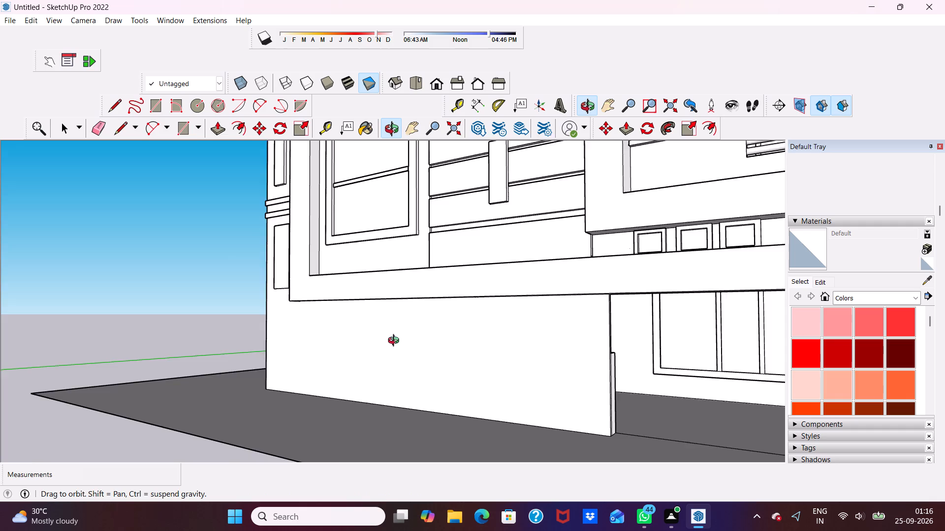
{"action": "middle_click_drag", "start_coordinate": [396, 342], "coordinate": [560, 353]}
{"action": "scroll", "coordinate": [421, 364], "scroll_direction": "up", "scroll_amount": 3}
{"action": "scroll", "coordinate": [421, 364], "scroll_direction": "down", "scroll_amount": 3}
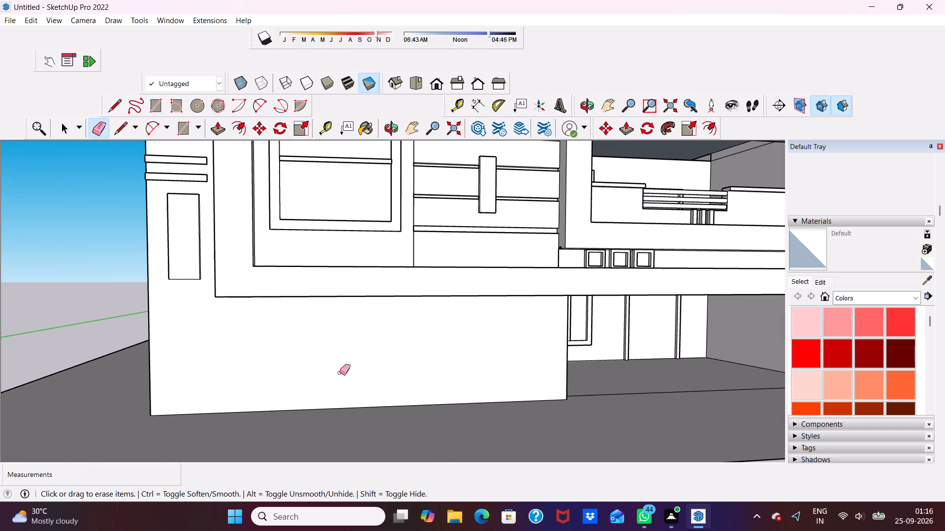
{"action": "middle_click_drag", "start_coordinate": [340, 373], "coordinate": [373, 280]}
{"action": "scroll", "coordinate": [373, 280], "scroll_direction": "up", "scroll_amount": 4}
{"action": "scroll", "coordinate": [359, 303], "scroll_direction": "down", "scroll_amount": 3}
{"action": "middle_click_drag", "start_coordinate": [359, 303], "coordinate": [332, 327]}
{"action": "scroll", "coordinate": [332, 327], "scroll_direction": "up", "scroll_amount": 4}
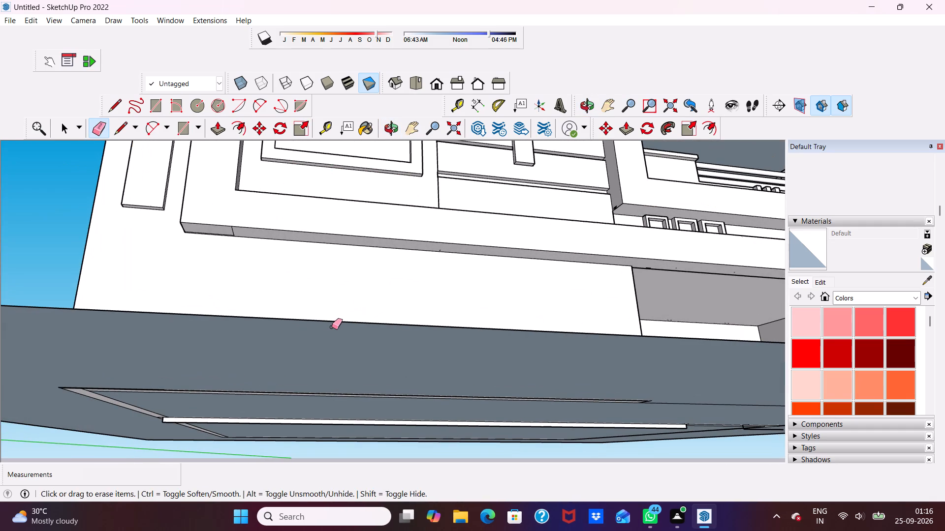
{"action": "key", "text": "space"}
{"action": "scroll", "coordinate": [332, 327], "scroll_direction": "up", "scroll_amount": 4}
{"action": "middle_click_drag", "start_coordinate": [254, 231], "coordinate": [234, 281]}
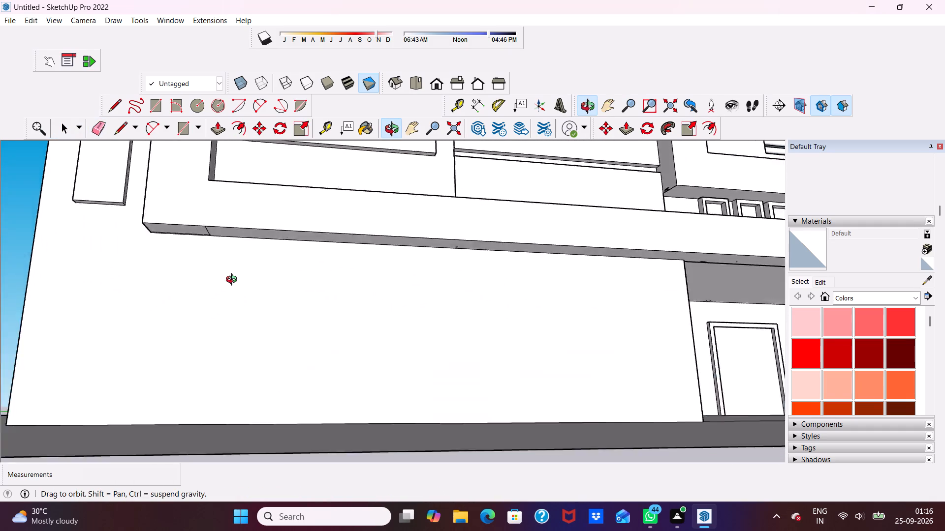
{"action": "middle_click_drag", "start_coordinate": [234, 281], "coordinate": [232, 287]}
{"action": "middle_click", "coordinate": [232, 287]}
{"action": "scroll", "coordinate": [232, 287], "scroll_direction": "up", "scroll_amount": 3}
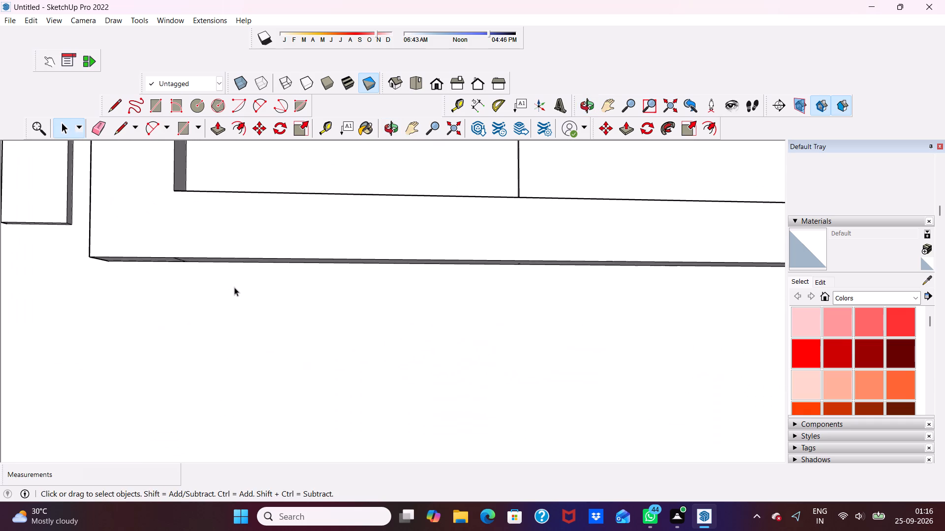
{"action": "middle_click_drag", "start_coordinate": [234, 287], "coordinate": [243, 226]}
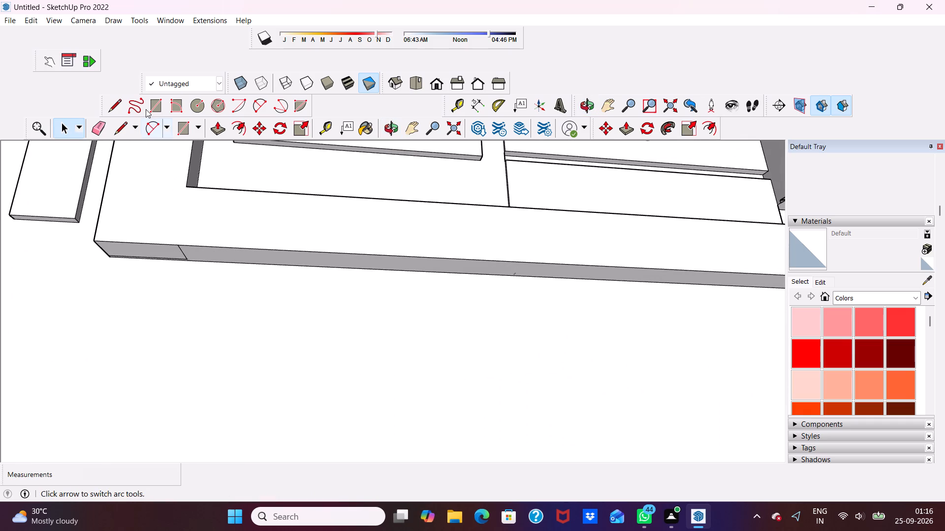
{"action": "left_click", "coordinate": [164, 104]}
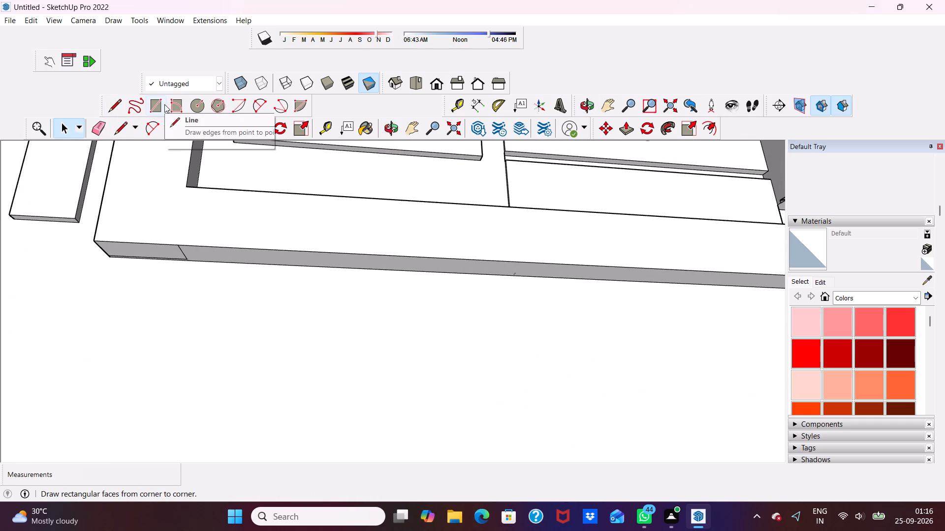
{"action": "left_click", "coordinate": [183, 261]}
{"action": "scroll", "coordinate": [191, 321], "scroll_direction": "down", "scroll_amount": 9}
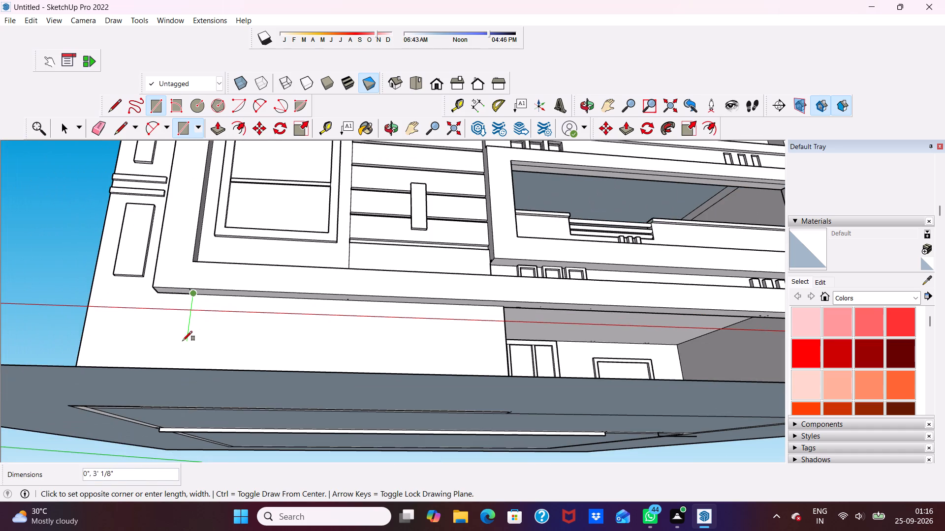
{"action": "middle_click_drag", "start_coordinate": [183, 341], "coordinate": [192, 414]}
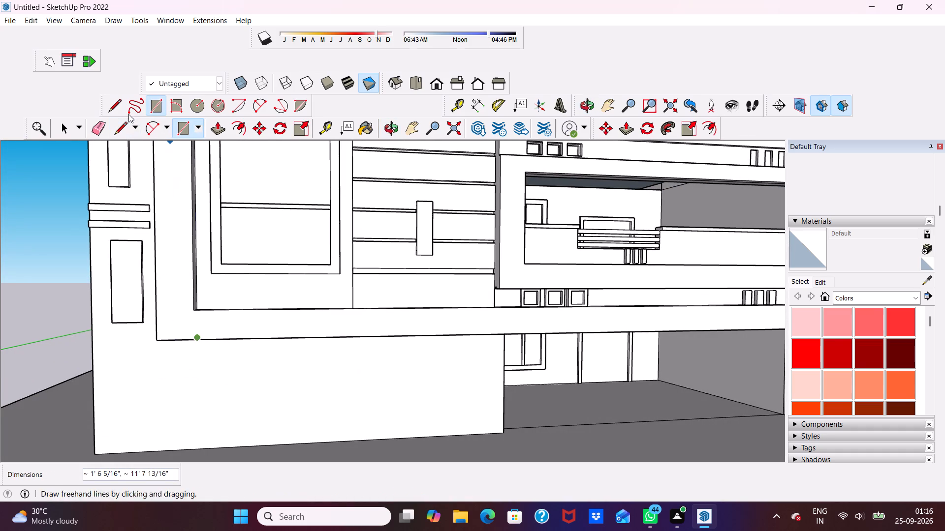
Draw a vertical line about 6' 11" long on the ground-floor front wall, from the seam corner under the projecting band to the ground.
{"action": "left_click", "coordinate": [126, 124]}
{"action": "scroll", "coordinate": [199, 377], "scroll_direction": "up", "scroll_amount": 8}
{"action": "middle_click_drag", "start_coordinate": [199, 343], "coordinate": [200, 310]}
{"action": "scroll", "coordinate": [199, 343], "scroll_direction": "down", "scroll_amount": 1}
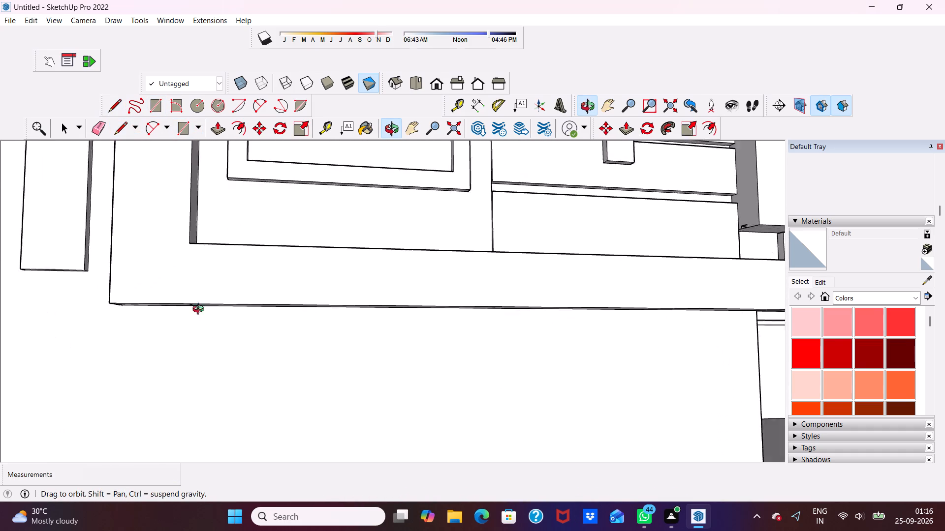
{"action": "middle_click_drag", "start_coordinate": [200, 310], "coordinate": [202, 276]}
{"action": "scroll", "coordinate": [202, 276], "scroll_direction": "up", "scroll_amount": 5}
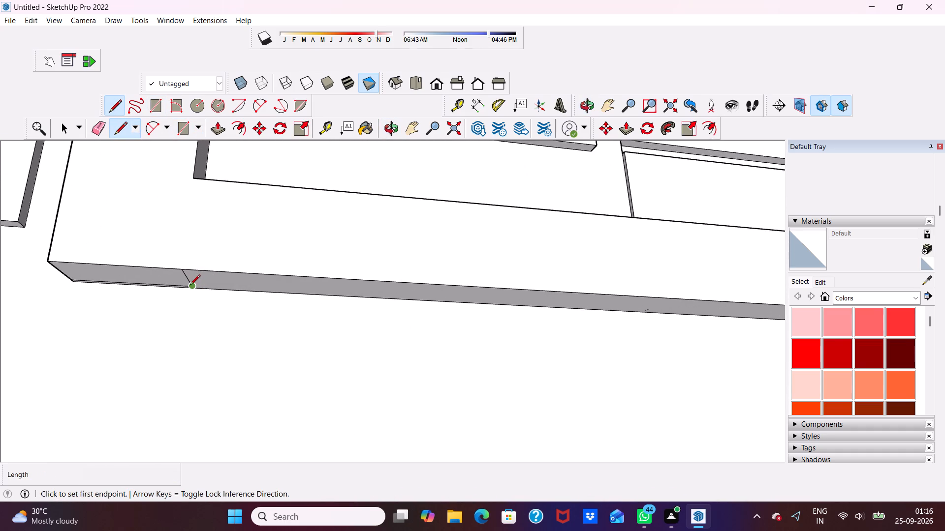
{"action": "left_click", "coordinate": [190, 286]}
{"action": "scroll", "coordinate": [191, 322], "scroll_direction": "down", "scroll_amount": 12}
{"action": "scroll", "coordinate": [190, 343], "scroll_direction": "up", "scroll_amount": 1}
{"action": "scroll", "coordinate": [190, 343], "scroll_direction": "down", "scroll_amount": 7}
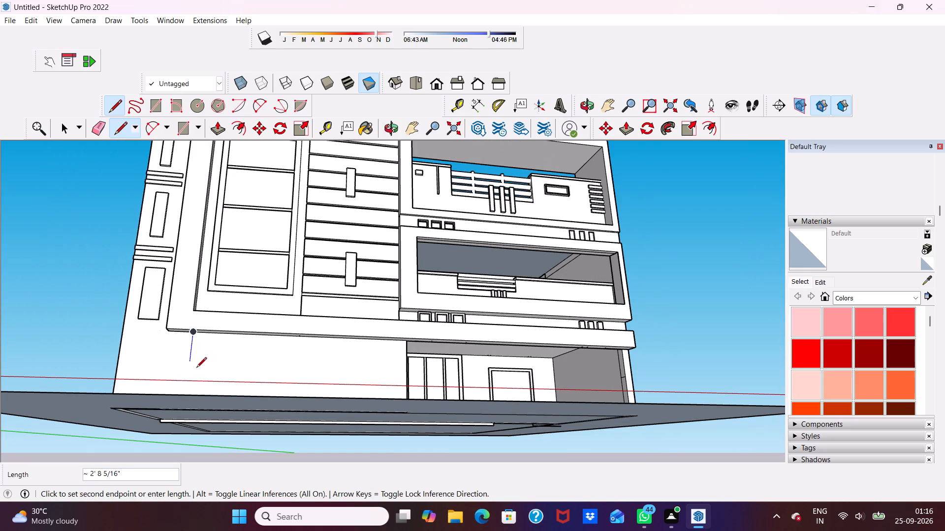
{"action": "middle_click_drag", "start_coordinate": [188, 382], "coordinate": [180, 457]}
{"action": "middle_click_drag", "start_coordinate": [189, 452], "coordinate": [195, 447]}
{"action": "scroll", "coordinate": [220, 426], "scroll_direction": "up", "scroll_amount": 1}
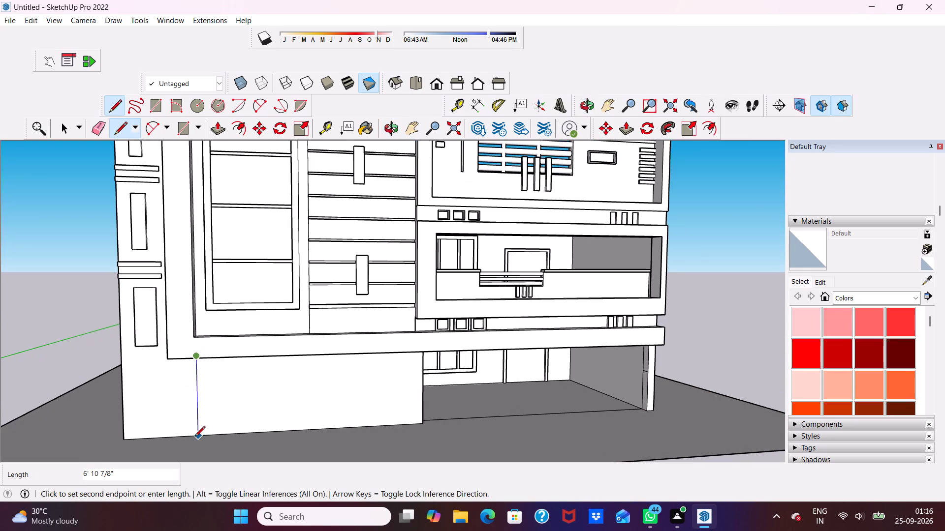
{"action": "left_click", "coordinate": [192, 439]}
{"action": "middle_click_drag", "start_coordinate": [196, 431], "coordinate": [212, 378]}
{"action": "scroll", "coordinate": [212, 378], "scroll_direction": "up", "scroll_amount": 4}
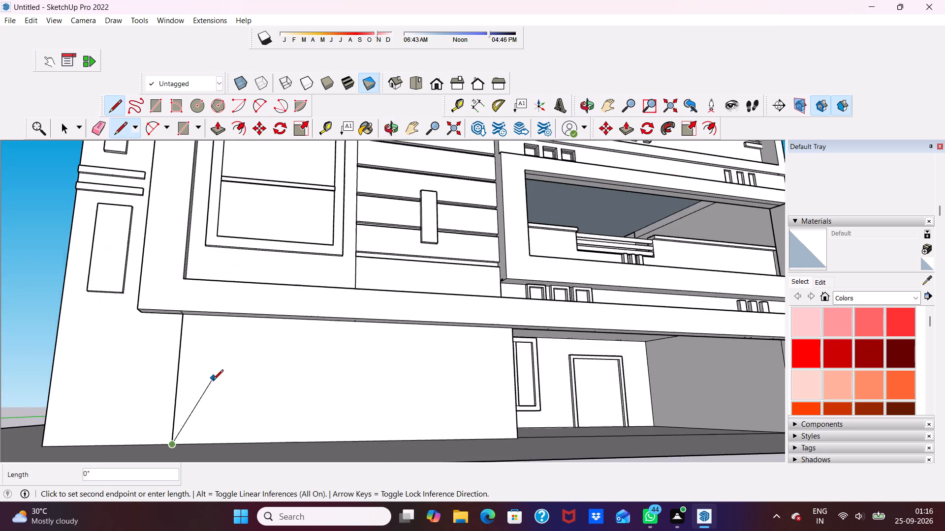
{"action": "scroll", "coordinate": [212, 384], "scroll_direction": "up", "scroll_amount": 4}
{"action": "scroll", "coordinate": [201, 393], "scroll_direction": "down", "scroll_amount": 1}
{"action": "key", "text": "space"}
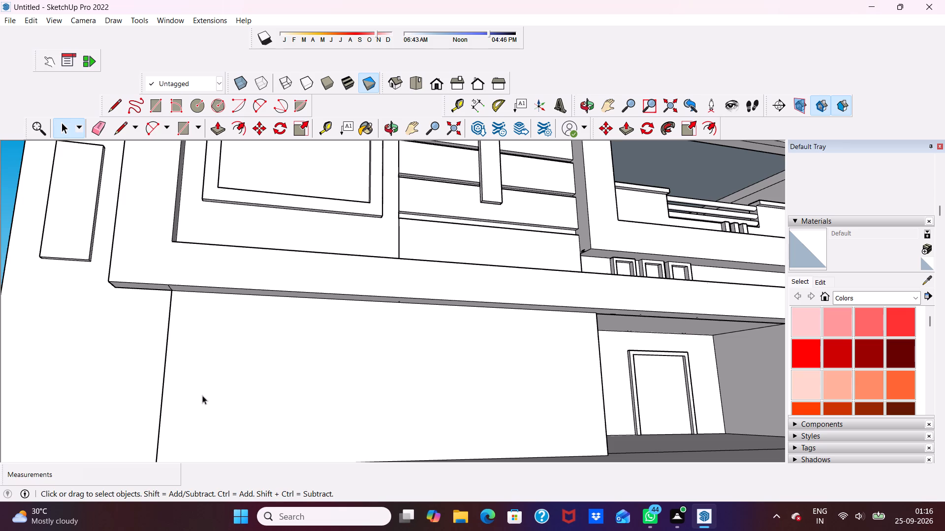
Draw a 2' 5 5/8" by about 19' 10 5/16" rectangle across the wall under the band, from the vertical line to the wall's far edge.
{"action": "key", "text": "space"}
{"action": "scroll", "coordinate": [217, 409], "scroll_direction": "down", "scroll_amount": 4}
{"action": "scroll", "coordinate": [426, 199], "scroll_direction": "up", "scroll_amount": 1}
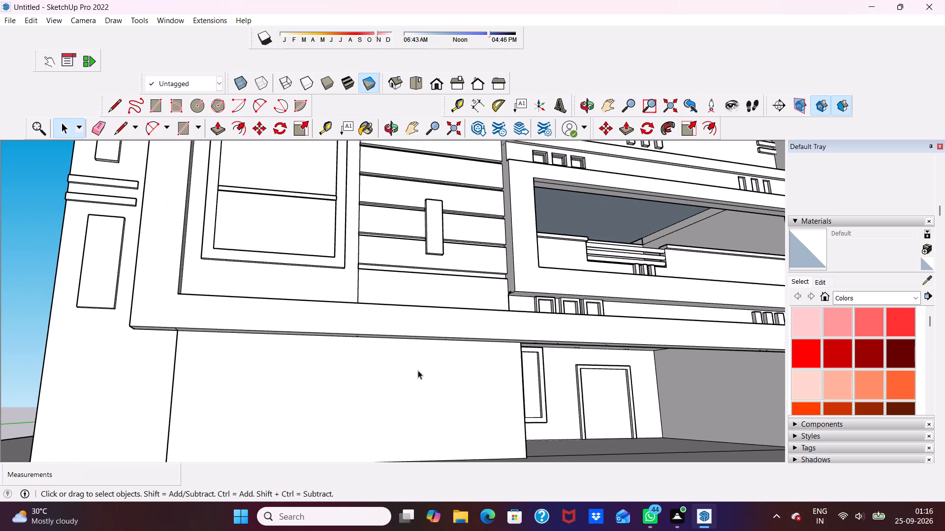
{"action": "scroll", "coordinate": [418, 370], "scroll_direction": "up", "scroll_amount": 3}
{"action": "scroll", "coordinate": [396, 336], "scroll_direction": "down", "scroll_amount": 9}
{"action": "middle_click_drag", "start_coordinate": [386, 345], "coordinate": [383, 344]}
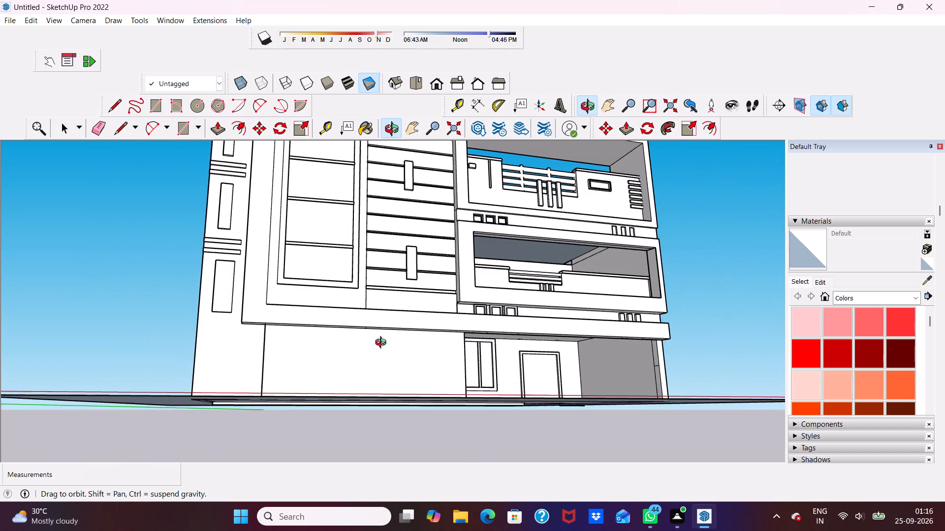
{"action": "middle_click_drag", "start_coordinate": [383, 344], "coordinate": [357, 346]}
{"action": "middle_click", "coordinate": [357, 346]}
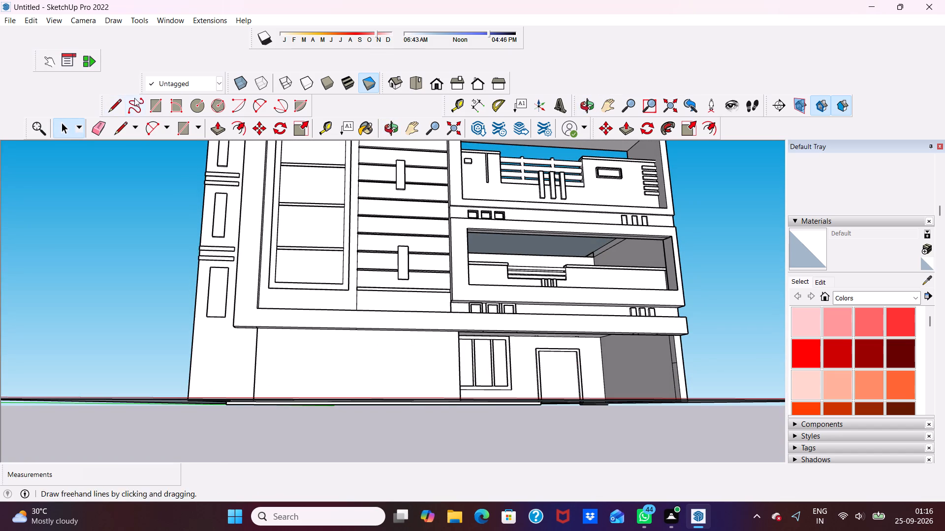
{"action": "left_click", "coordinate": [150, 106]}
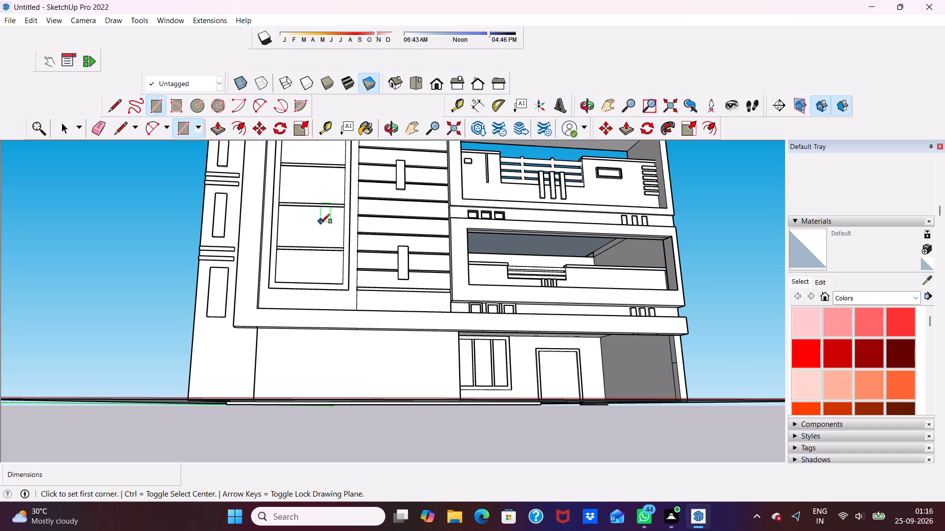
{"action": "scroll", "coordinate": [316, 217], "scroll_direction": "up", "scroll_amount": 2}
{"action": "scroll", "coordinate": [315, 217], "scroll_direction": "down", "scroll_amount": 3}
{"action": "scroll", "coordinate": [253, 331], "scroll_direction": "up", "scroll_amount": 8}
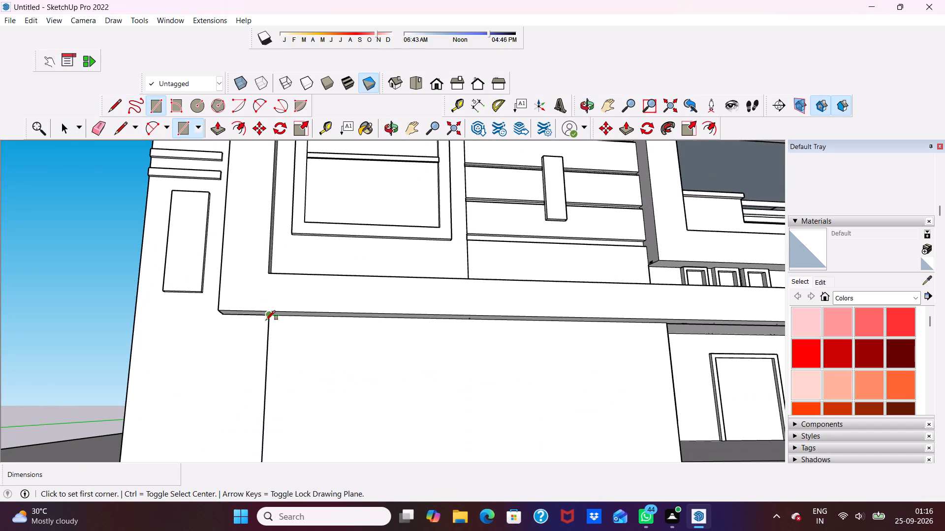
{"action": "left_click", "coordinate": [269, 317]}
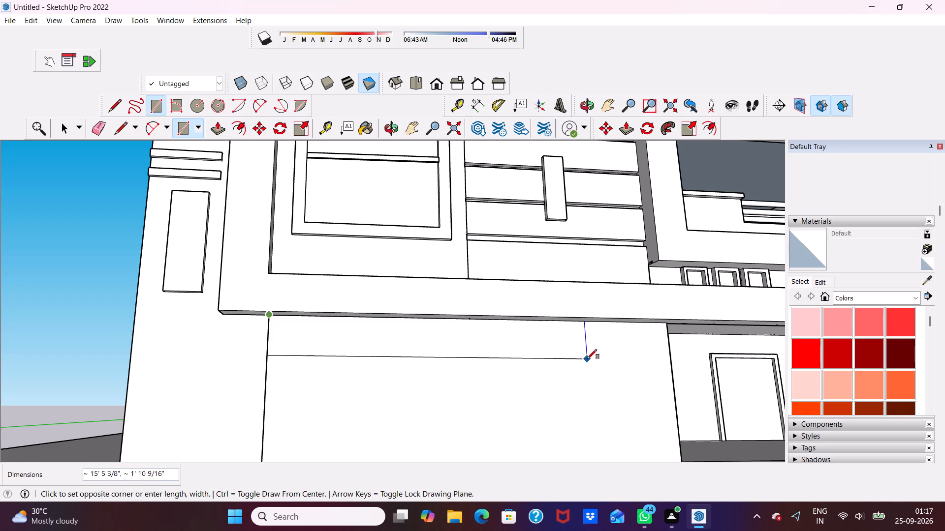
{"action": "left_click", "coordinate": [668, 372]}
{"action": "key", "text": "space"}
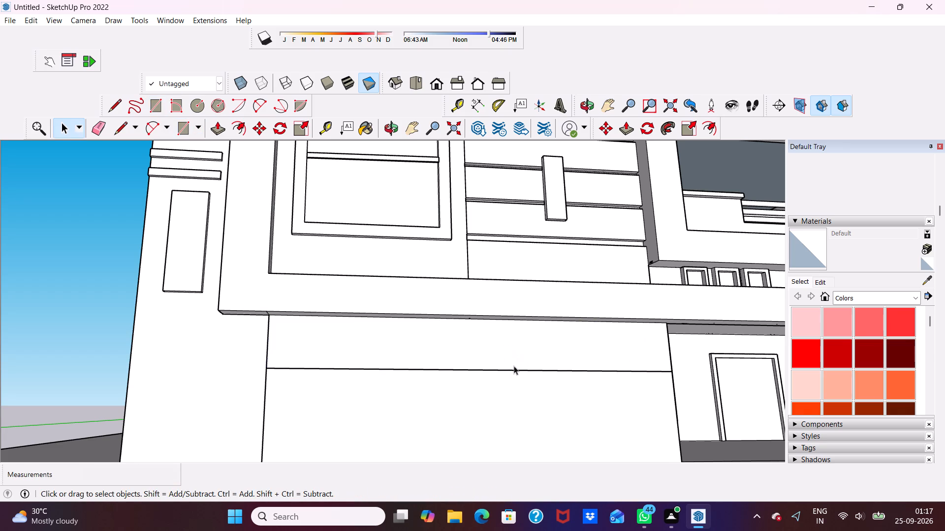
Copy the rectangular strip with its edges 2' 8 9/16" straight down the wall and repeat the copy as a ×3 array.
{"action": "double_click", "coordinate": [517, 356]}
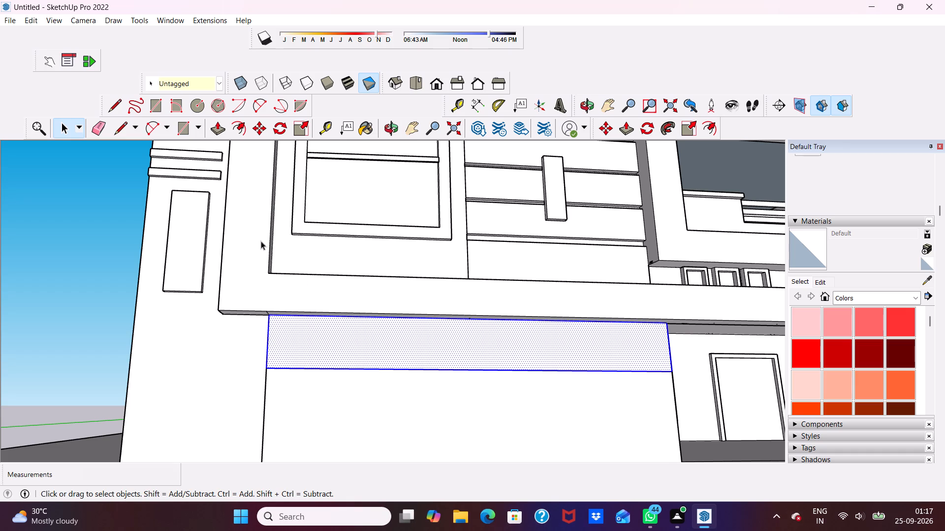
{"action": "left_click", "coordinate": [258, 136]}
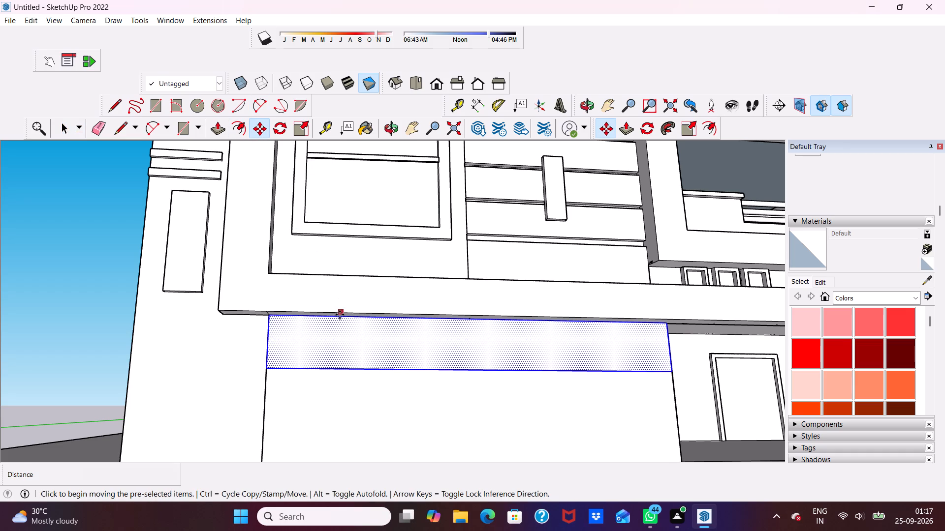
{"action": "left_click", "coordinate": [361, 358]}
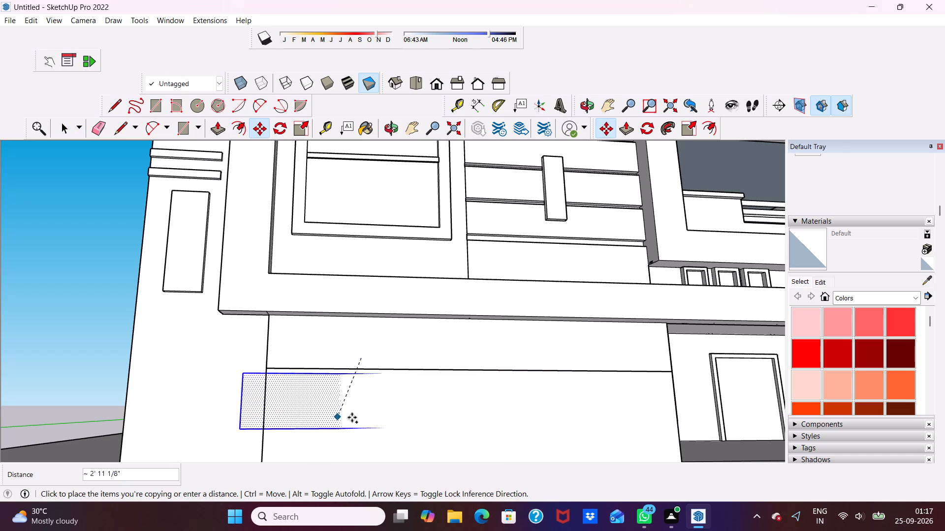
{"action": "left_click", "coordinate": [363, 417]}
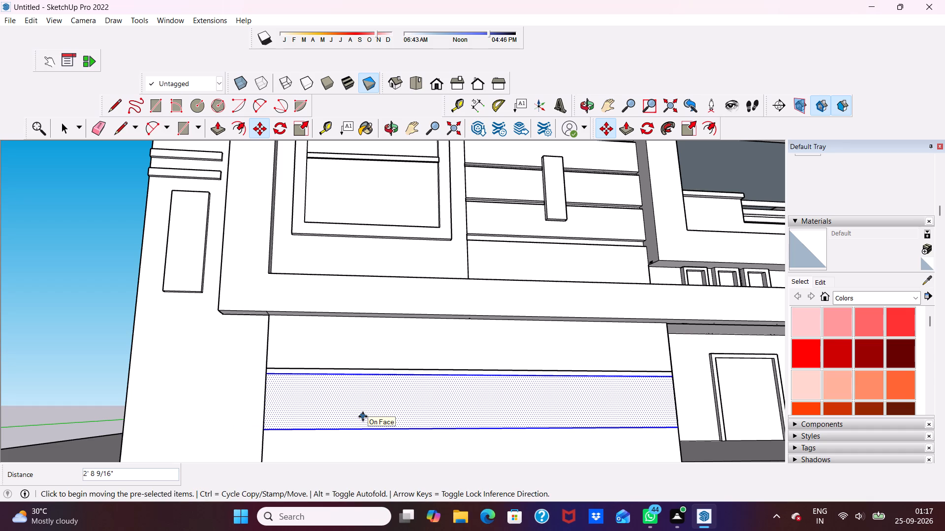
{"action": "key", "text": "shift+asterisk"}
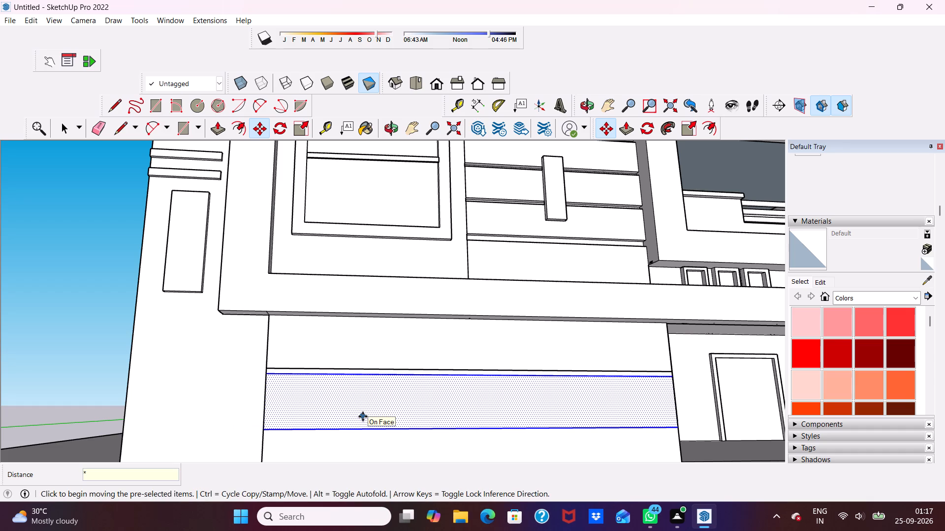
{"action": "key", "text": "3"}
{"action": "key", "text": "Return"}
Erase the surplus strip copies that hang below the ground slab under the front wall.
{"action": "scroll", "coordinate": [389, 352], "scroll_direction": "down", "scroll_amount": 7}
{"action": "middle_click_drag", "start_coordinate": [415, 375], "coordinate": [416, 419]}
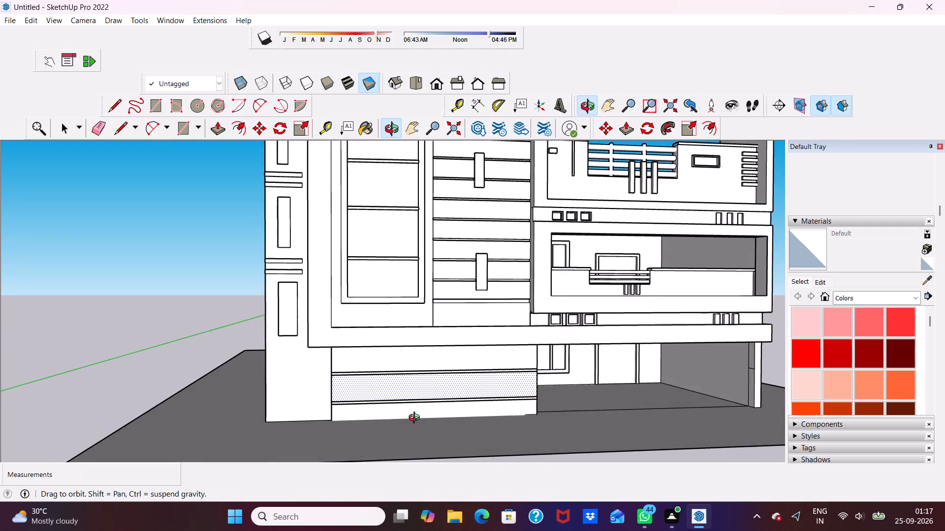
{"action": "middle_click_drag", "start_coordinate": [416, 419], "coordinate": [376, 351]}
{"action": "scroll", "coordinate": [370, 346], "scroll_direction": "up", "scroll_amount": 1}
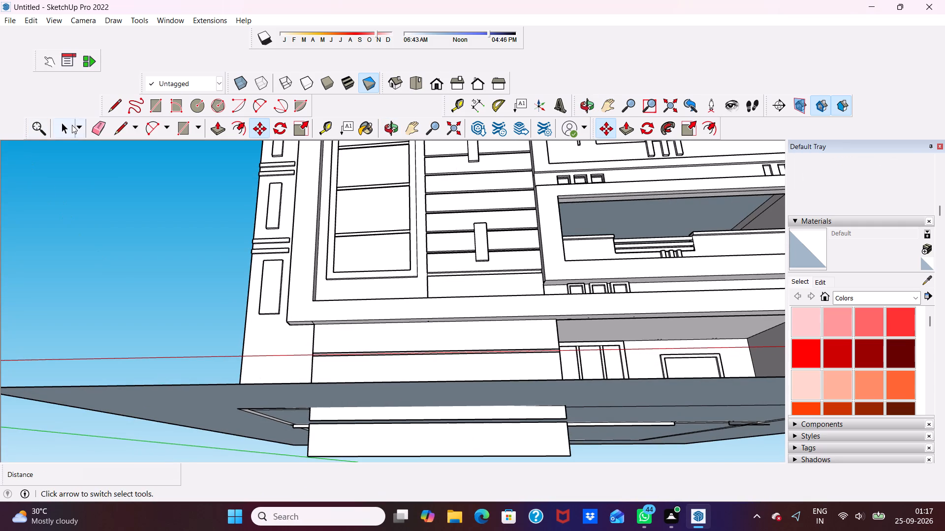
{"action": "left_click", "coordinate": [97, 130]}
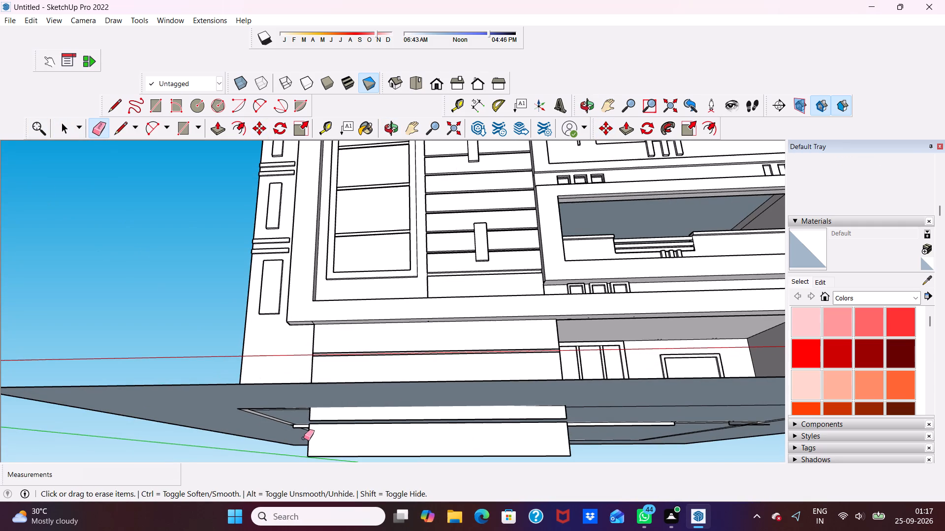
{"action": "left_click_drag", "start_coordinate": [307, 437], "coordinate": [341, 420]}
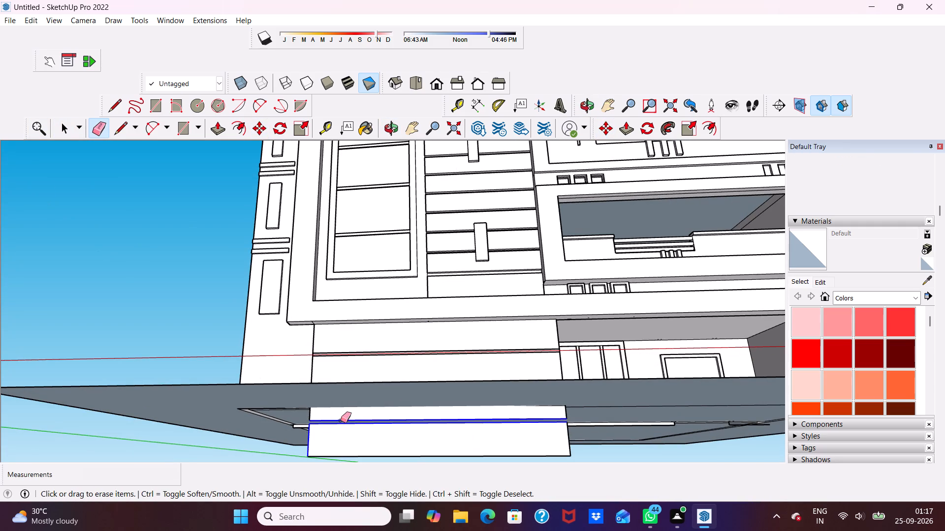
{"action": "left_click_drag", "start_coordinate": [341, 420], "coordinate": [352, 413]}
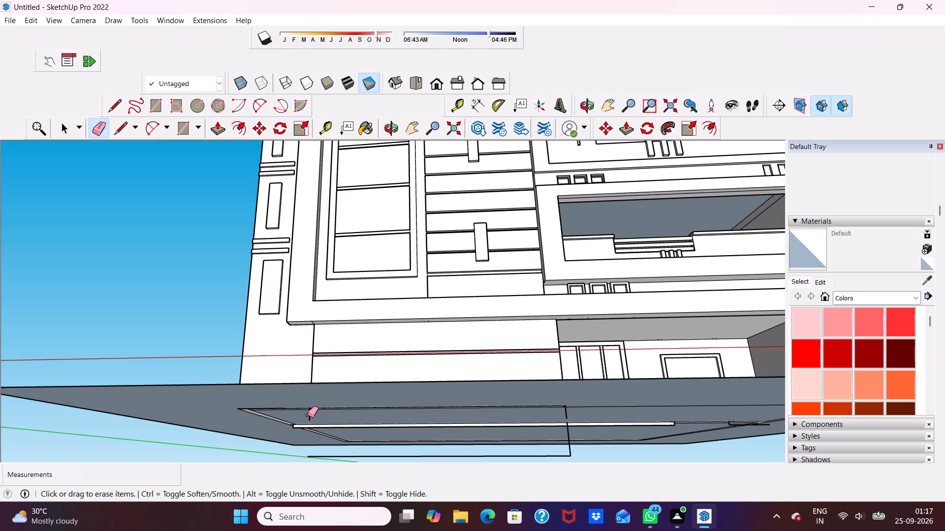
{"action": "left_click", "coordinate": [309, 415]}
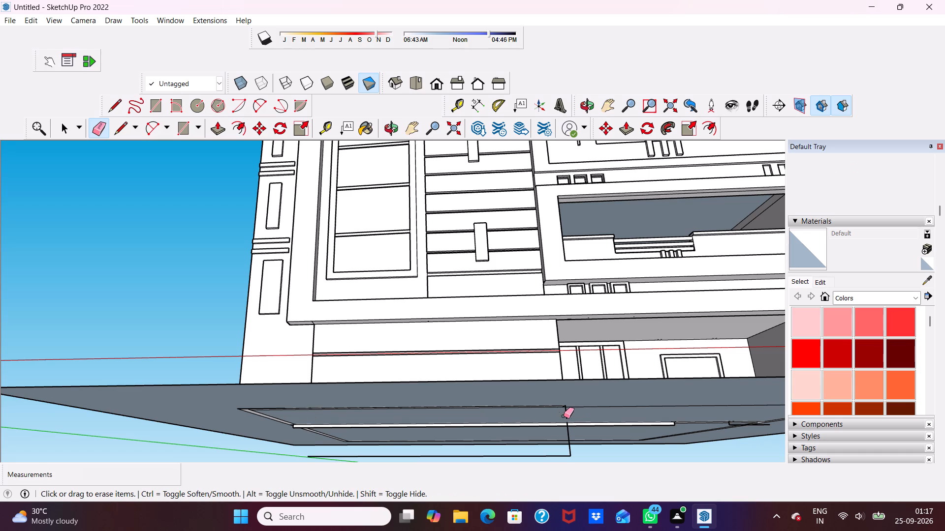
{"action": "left_click", "coordinate": [567, 413]}
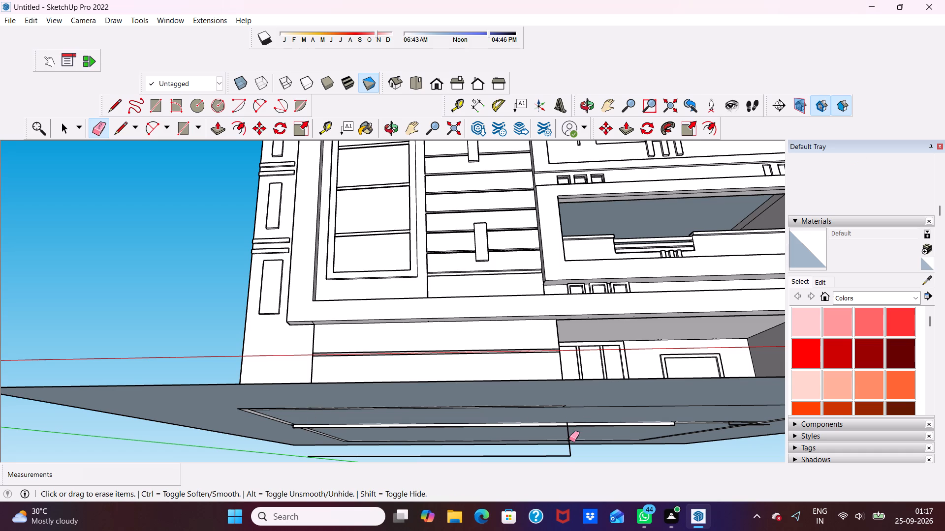
{"action": "left_click", "coordinate": [568, 440]}
Erase the leftover horizontal line remaining below the ground slab.
{"action": "scroll", "coordinate": [315, 485], "scroll_direction": "up", "scroll_amount": 1}
{"action": "scroll", "coordinate": [331, 448], "scroll_direction": "down", "scroll_amount": 3}
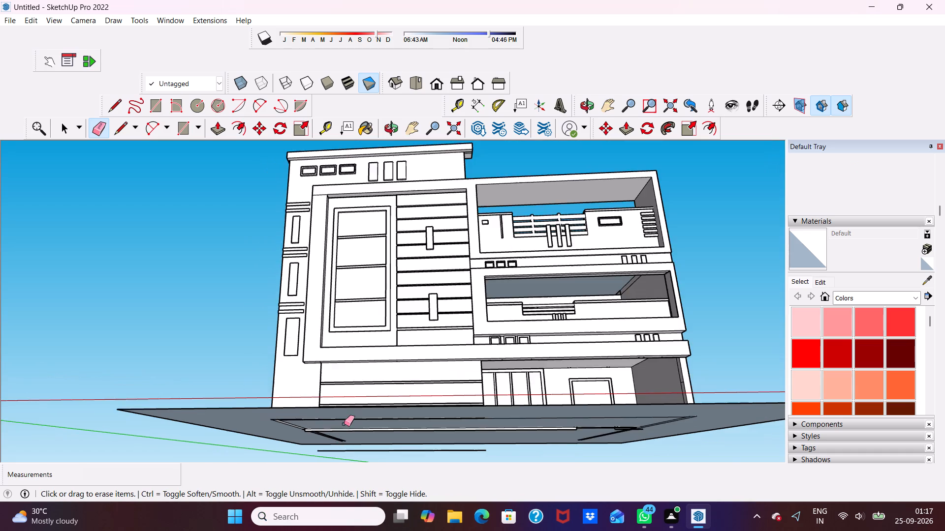
{"action": "middle_click_drag", "start_coordinate": [344, 423], "coordinate": [343, 340]}
{"action": "scroll", "coordinate": [362, 461], "scroll_direction": "down", "scroll_amount": 1}
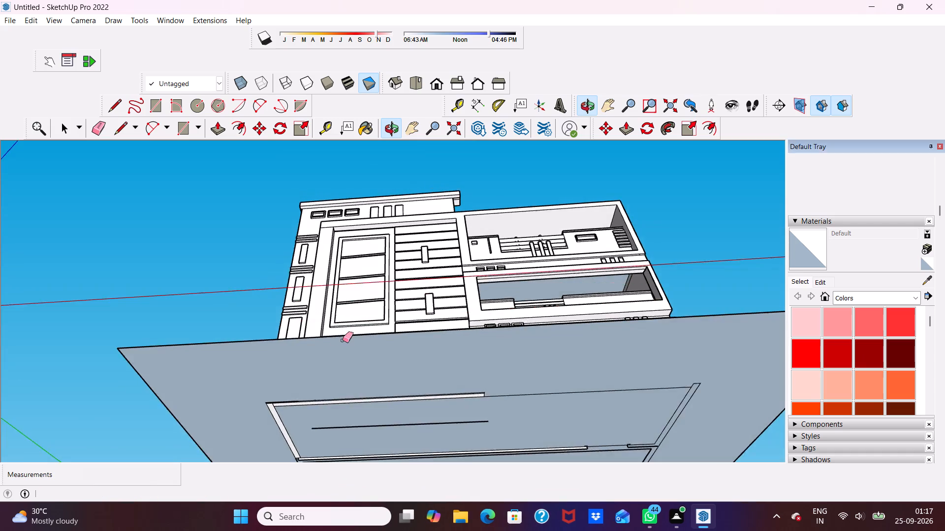
{"action": "scroll", "coordinate": [343, 340], "scroll_direction": "up", "scroll_amount": 1}
{"action": "scroll", "coordinate": [403, 447], "scroll_direction": "down", "scroll_amount": 4}
{"action": "scroll", "coordinate": [426, 455], "scroll_direction": "up", "scroll_amount": 5}
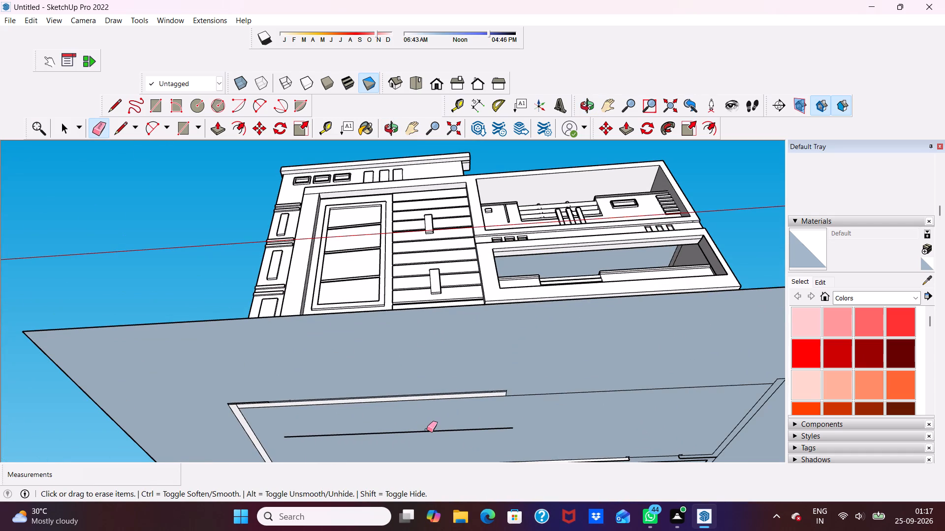
{"action": "left_click", "coordinate": [430, 432]}
{"action": "scroll", "coordinate": [427, 419], "scroll_direction": "down", "scroll_amount": 5}
{"action": "scroll", "coordinate": [442, 378], "scroll_direction": "down", "scroll_amount": 1}
{"action": "scroll", "coordinate": [443, 378], "scroll_direction": "up", "scroll_amount": 1}
{"action": "scroll", "coordinate": [443, 378], "scroll_direction": "down", "scroll_amount": 2}
{"action": "middle_click_drag", "start_coordinate": [443, 378], "coordinate": [467, 530]}
{"action": "scroll", "coordinate": [323, 413], "scroll_direction": "up", "scroll_amount": 12}
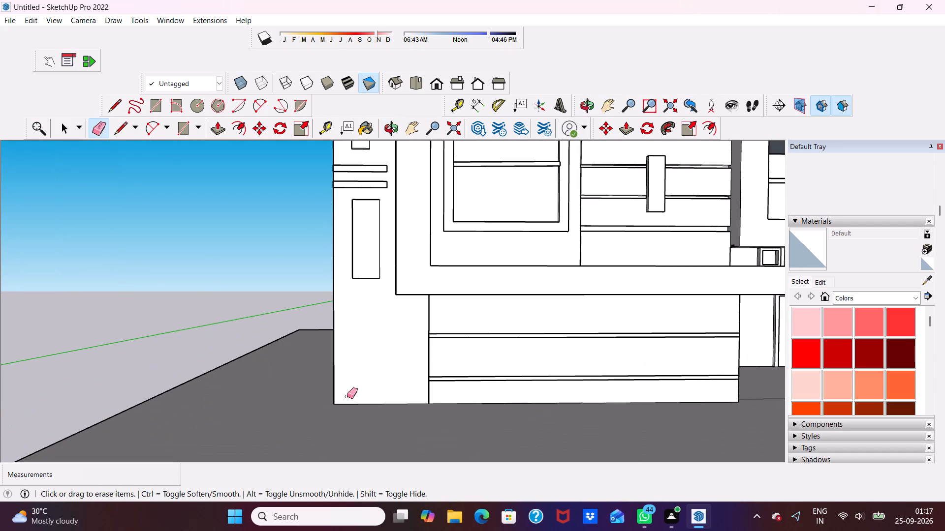
Push/Pull the top strip of the ground-floor front wall, directly under the projecting band, outward by 3".
{"action": "key", "text": "space"}
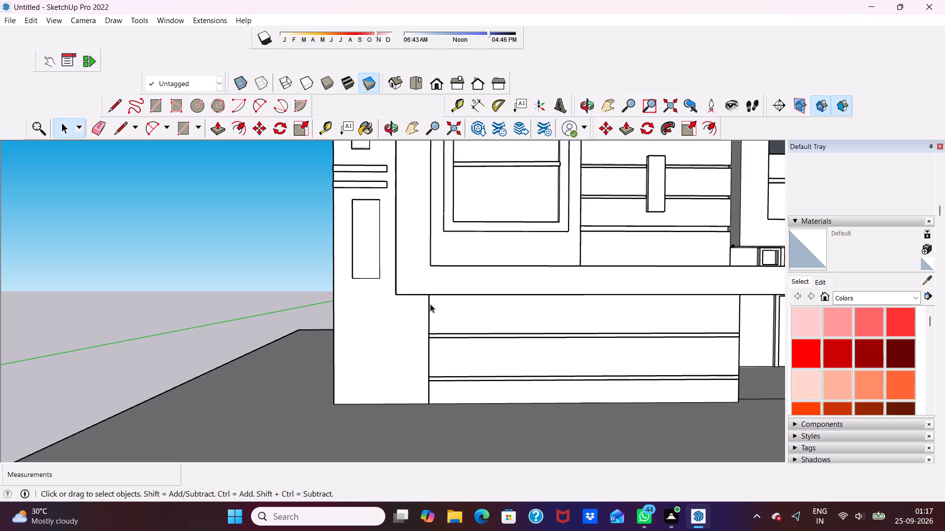
{"action": "left_click", "coordinate": [430, 304]}
{"action": "left_click", "coordinate": [449, 309]}
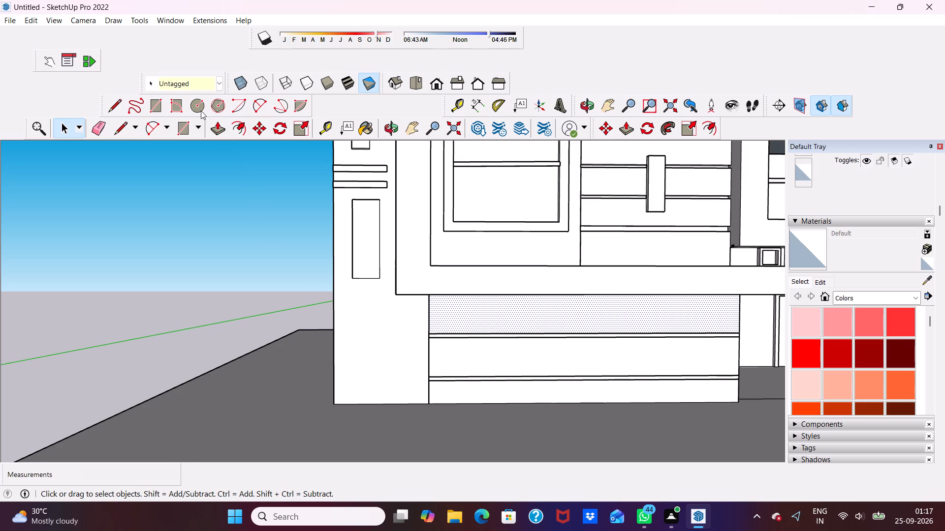
{"action": "left_click", "coordinate": [219, 121]}
{"action": "left_click", "coordinate": [534, 316]}
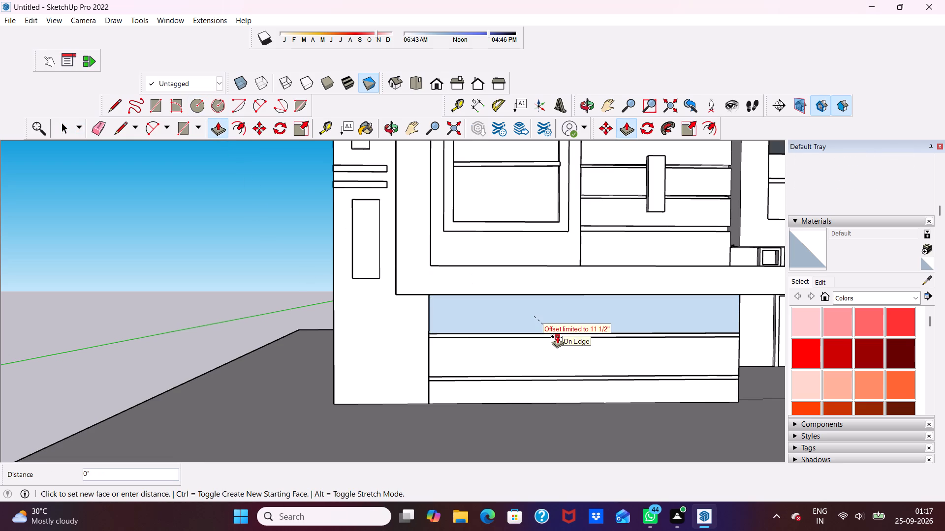
{"action": "key", "text": "3"}
{"action": "key", "text": "shift+quotedbl"}
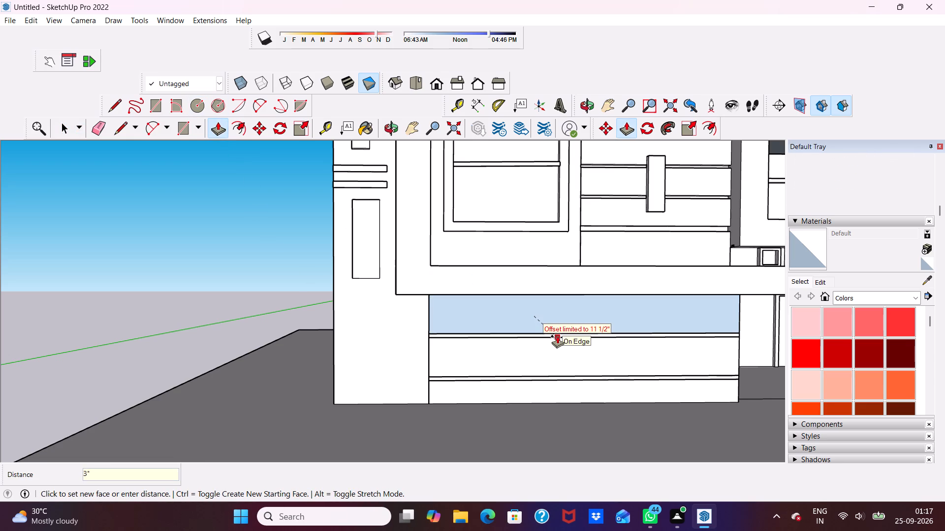
{"action": "key", "text": "Return"}
Push/Pull the middle strip of the ground-floor front wall outward by 3", flush with the strip above.
{"action": "scroll", "coordinate": [558, 336], "scroll_direction": "up", "scroll_amount": 2}
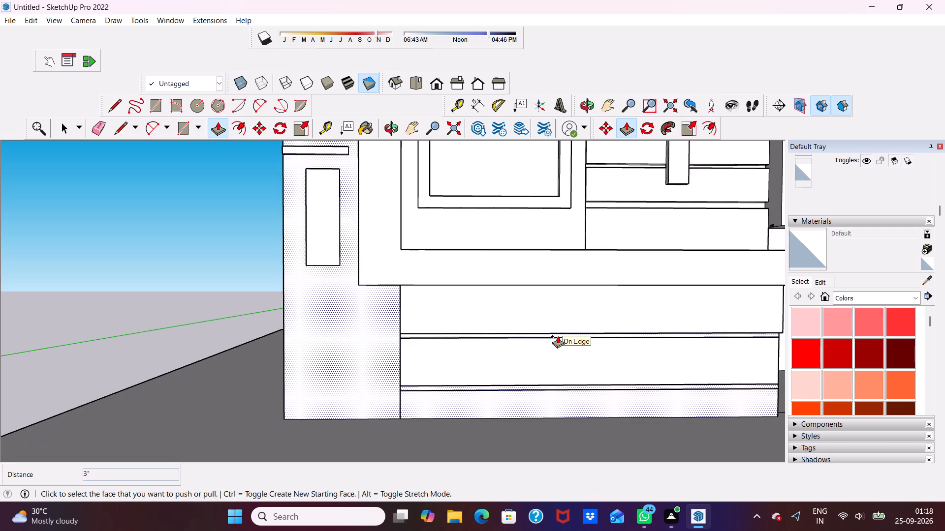
{"action": "middle_click_drag", "start_coordinate": [558, 336], "coordinate": [498, 265]}
{"action": "scroll", "coordinate": [498, 265], "scroll_direction": "up", "scroll_amount": 4}
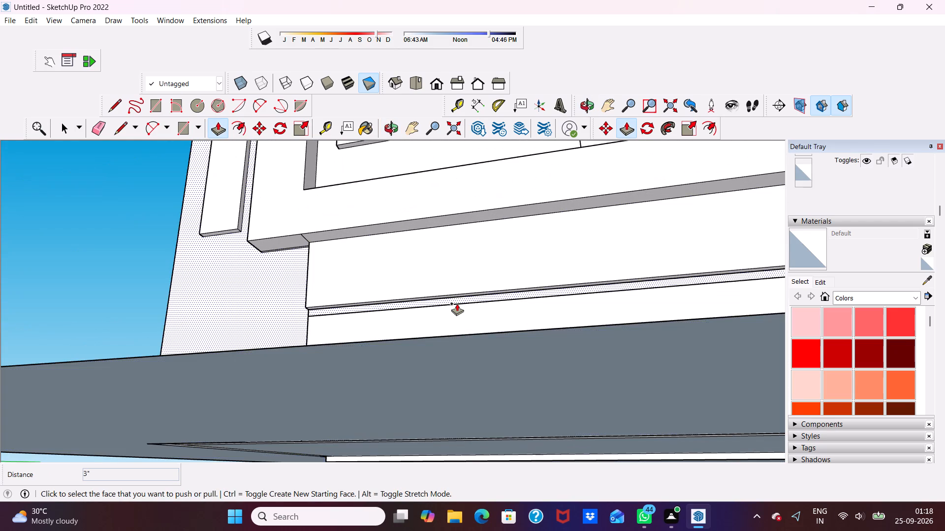
{"action": "middle_click_drag", "start_coordinate": [457, 303], "coordinate": [468, 336]}
{"action": "left_click", "coordinate": [447, 371]}
{"action": "scroll", "coordinate": [425, 351], "scroll_direction": "down", "scroll_amount": 2}
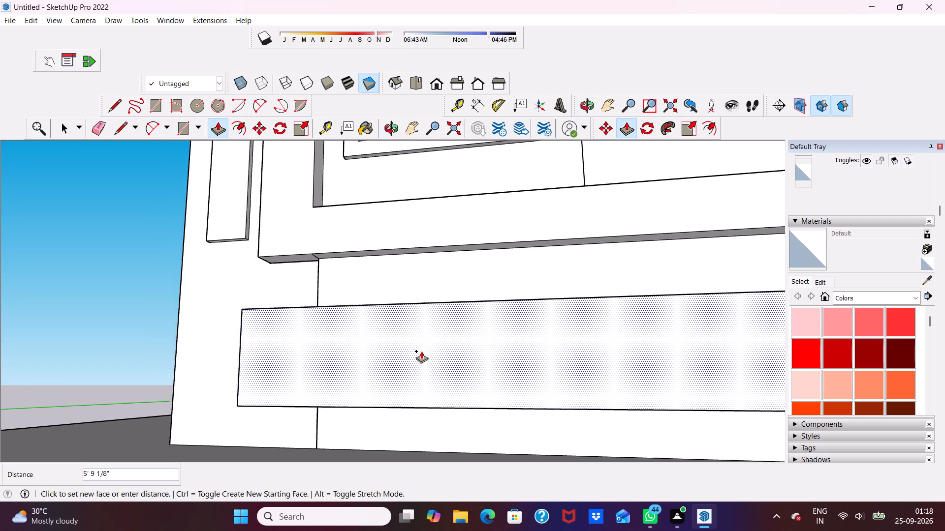
{"action": "scroll", "coordinate": [421, 351], "scroll_direction": "down", "scroll_amount": 13}
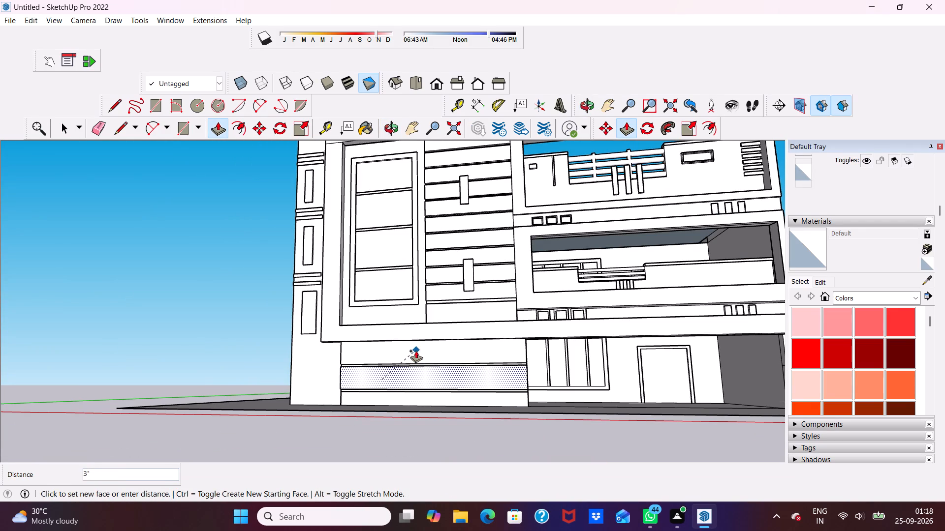
{"action": "left_click", "coordinate": [420, 353]}
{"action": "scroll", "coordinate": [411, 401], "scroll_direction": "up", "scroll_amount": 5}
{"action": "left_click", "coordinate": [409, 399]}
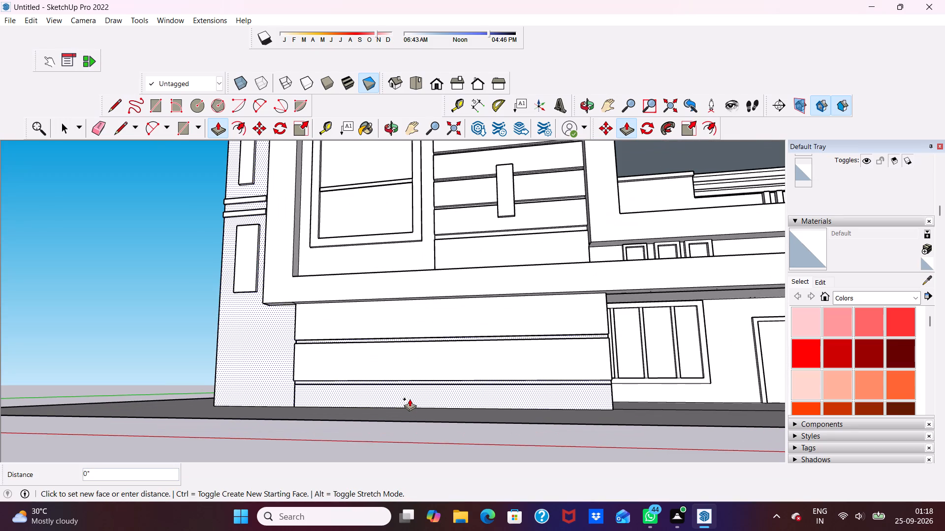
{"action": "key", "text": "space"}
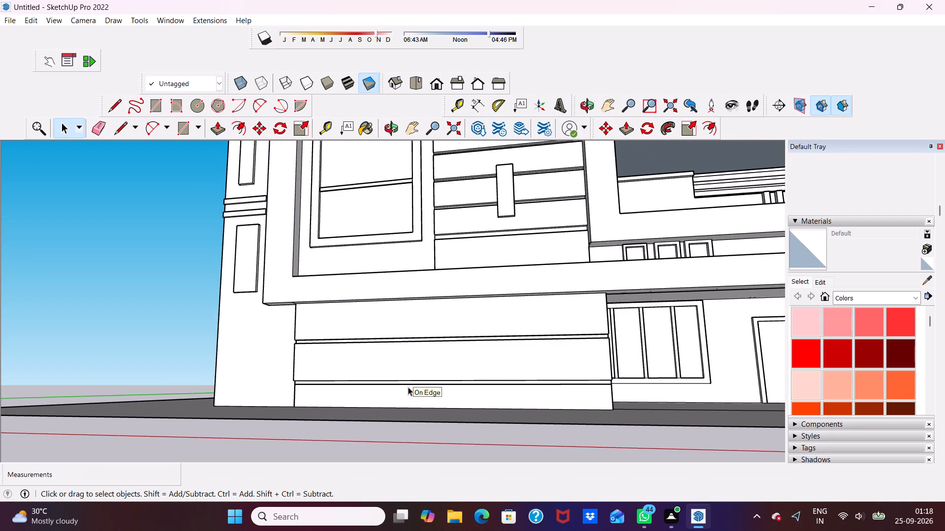
Examine the bottom strip's face and its edges where it meets the corner column, the groove and the ground.
{"action": "left_click_drag", "start_coordinate": [408, 386], "coordinate": [409, 392]}
{"action": "left_click", "coordinate": [407, 401]}
{"action": "scroll", "coordinate": [295, 431], "scroll_direction": "up", "scroll_amount": 6}
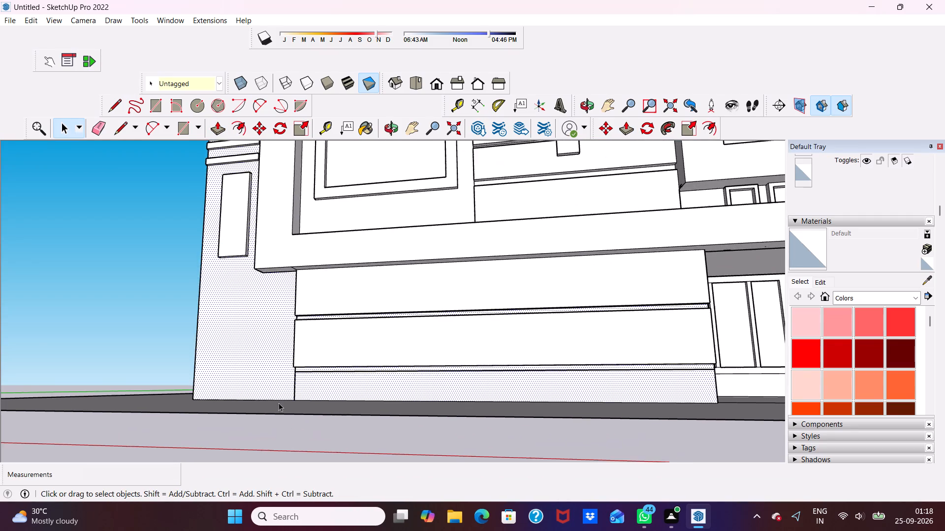
{"action": "scroll", "coordinate": [262, 375], "scroll_direction": "down", "scroll_amount": 1}
{"action": "middle_click_drag", "start_coordinate": [262, 375], "coordinate": [370, 380]}
{"action": "scroll", "coordinate": [370, 380], "scroll_direction": "up", "scroll_amount": 5}
{"action": "scroll", "coordinate": [253, 414], "scroll_direction": "up", "scroll_amount": 5}
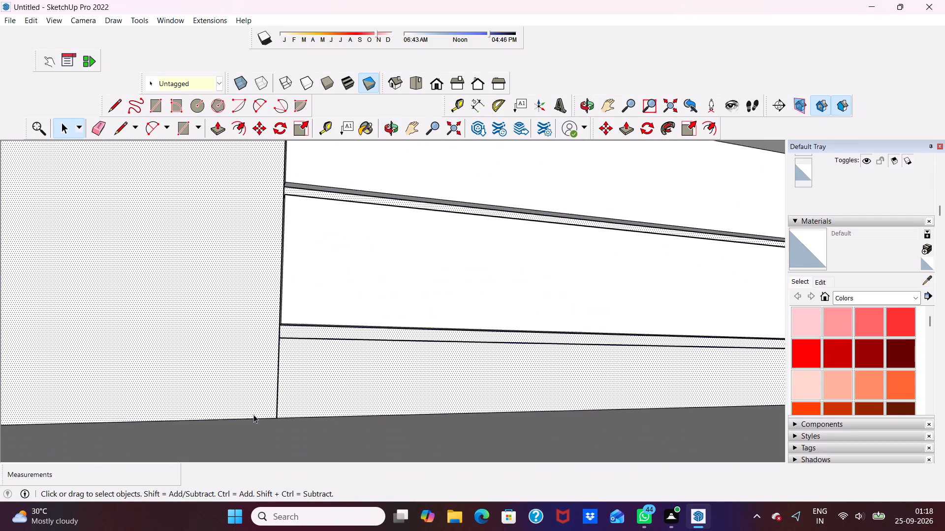
{"action": "middle_click_drag", "start_coordinate": [253, 414], "coordinate": [375, 444]}
{"action": "middle_click", "coordinate": [374, 444]}
{"action": "middle_click", "coordinate": [373, 443]}
{"action": "scroll", "coordinate": [355, 427], "scroll_direction": "up", "scroll_amount": 1}
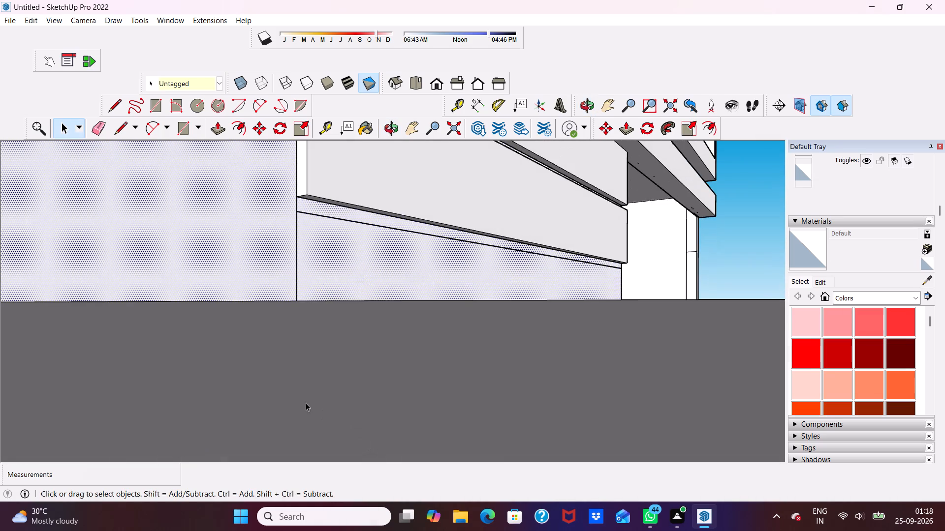
{"action": "scroll", "coordinate": [266, 312], "scroll_direction": "down", "scroll_amount": 3}
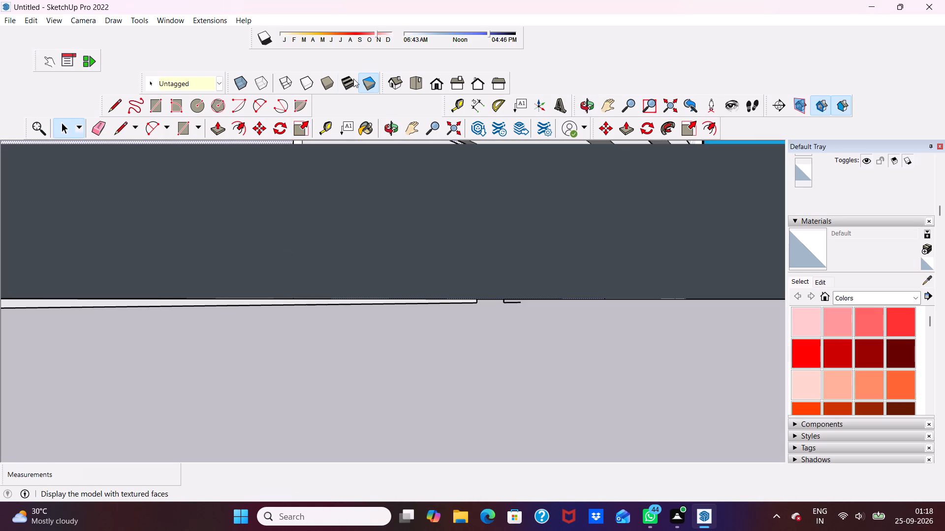
{"action": "left_click", "coordinate": [435, 87]}
{"action": "scroll", "coordinate": [482, 303], "scroll_direction": "down", "scroll_amount": 6}
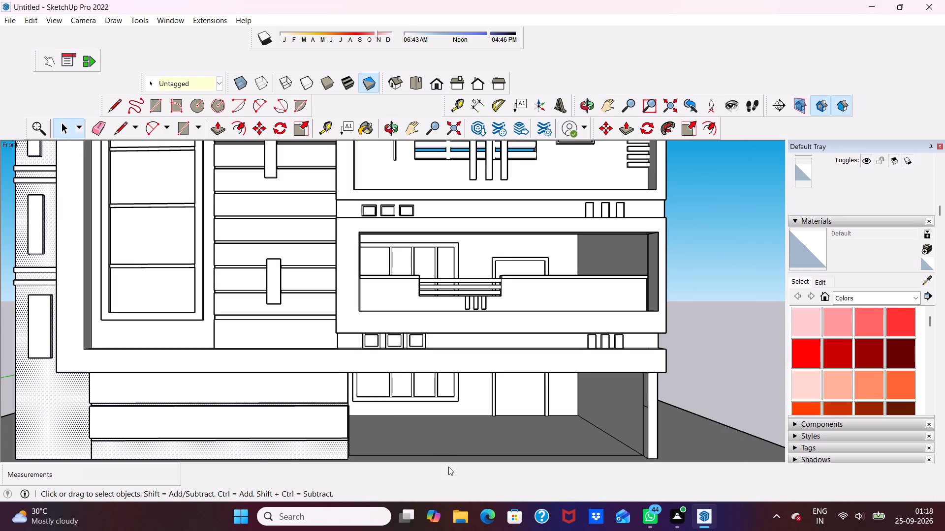
{"action": "scroll", "coordinate": [356, 413], "scroll_direction": "up", "scroll_amount": 5}
{"action": "middle_click_drag", "start_coordinate": [351, 419], "coordinate": [191, 372]}
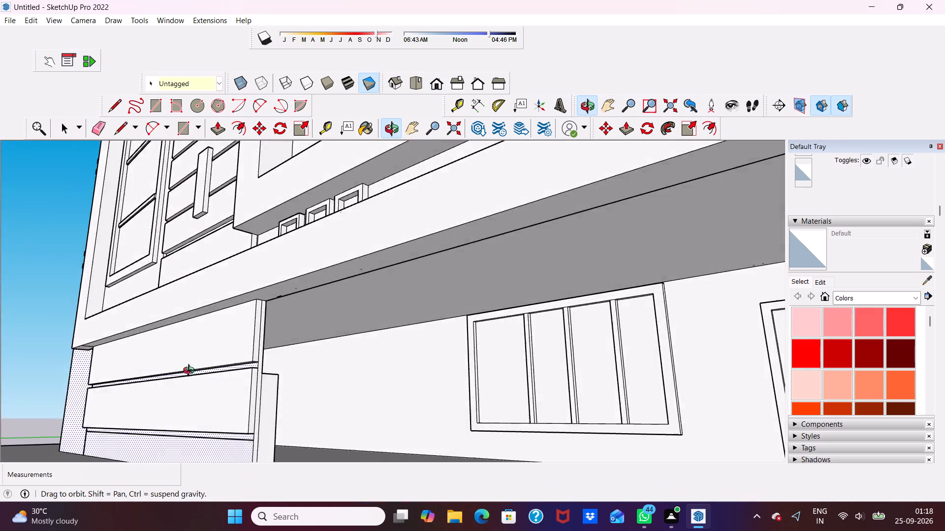
{"action": "middle_click_drag", "start_coordinate": [191, 372], "coordinate": [204, 390]}
{"action": "scroll", "coordinate": [222, 438], "scroll_direction": "up", "scroll_amount": 5}
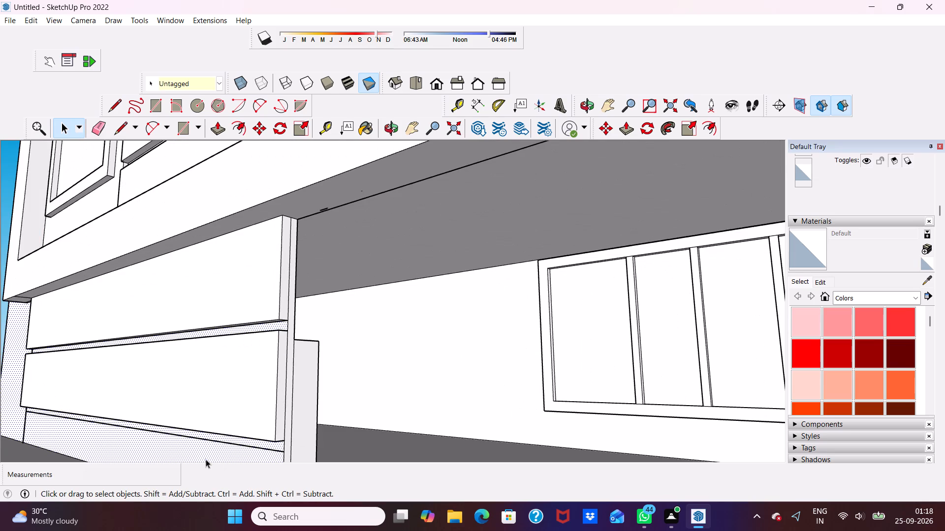
{"action": "left_click", "coordinate": [204, 458]}
{"action": "left_click", "coordinate": [199, 455]}
{"action": "left_click", "coordinate": [193, 450]}
{"action": "scroll", "coordinate": [195, 446], "scroll_direction": "down", "scroll_amount": 6}
{"action": "scroll", "coordinate": [269, 389], "scroll_direction": "down", "scroll_amount": 4}
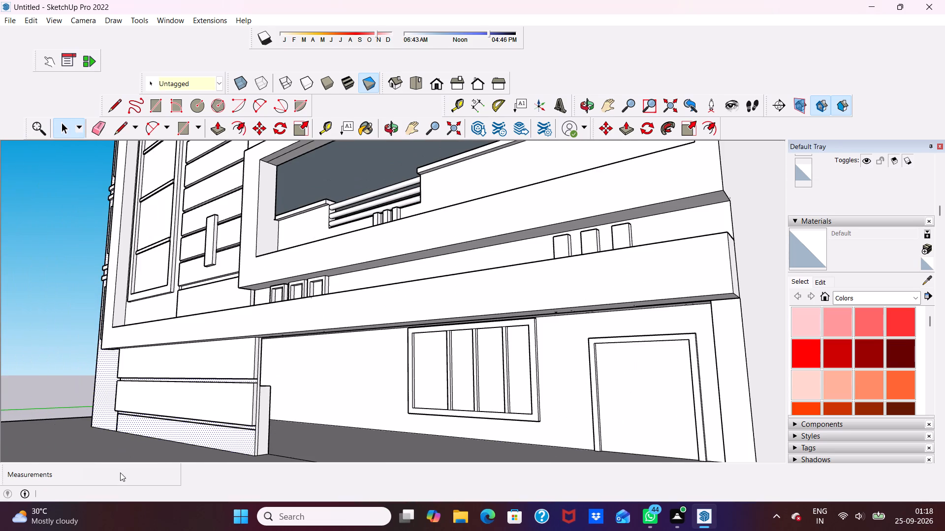
{"action": "left_click_drag", "start_coordinate": [56, 335], "coordinate": [61, 333]}
Draw a rectangle about 19' 10 5/16" by 1' 5 3/4" over the bottom strip, from below the lower groove to the ground.
{"action": "middle_click_drag", "start_coordinate": [146, 437], "coordinate": [162, 434]}
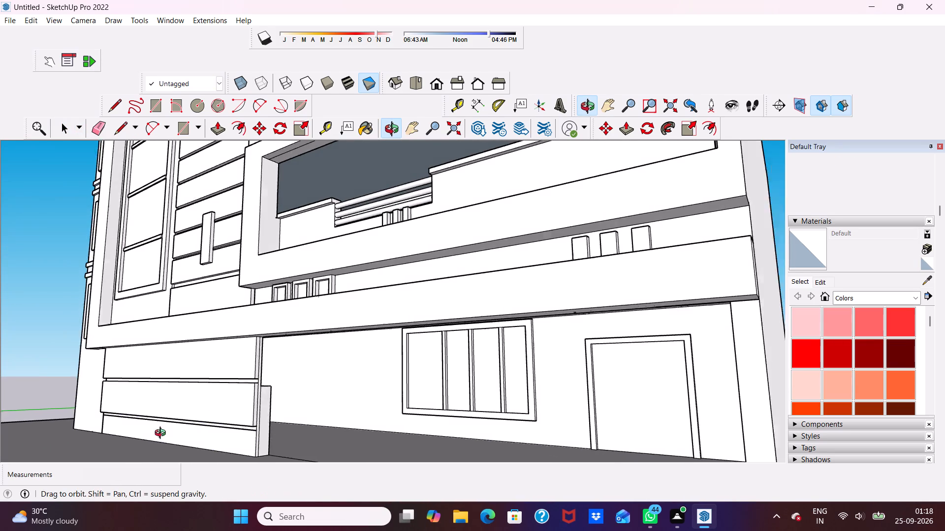
{"action": "middle_click_drag", "start_coordinate": [162, 434], "coordinate": [266, 408]}
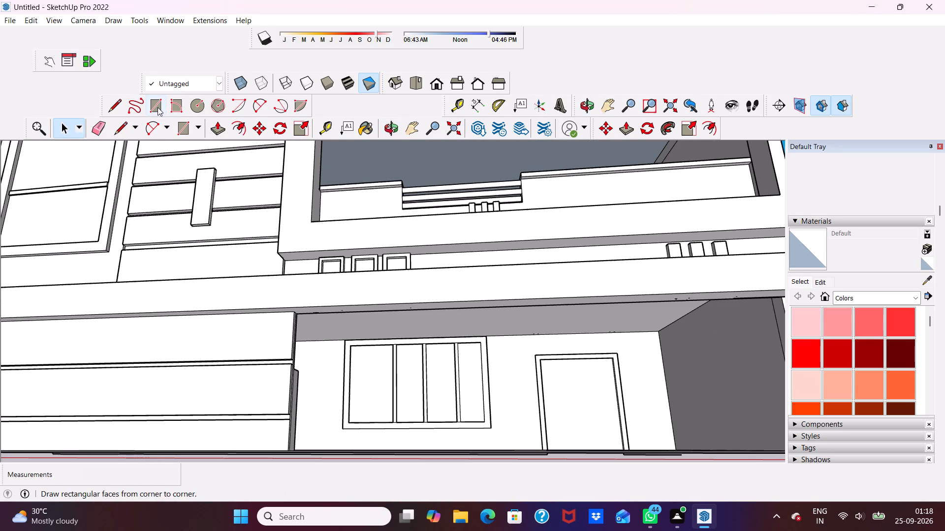
{"action": "left_click", "coordinate": [157, 108]}
{"action": "scroll", "coordinate": [263, 255], "scroll_direction": "down", "scroll_amount": 6}
{"action": "middle_click_drag", "start_coordinate": [294, 333], "coordinate": [362, 417]}
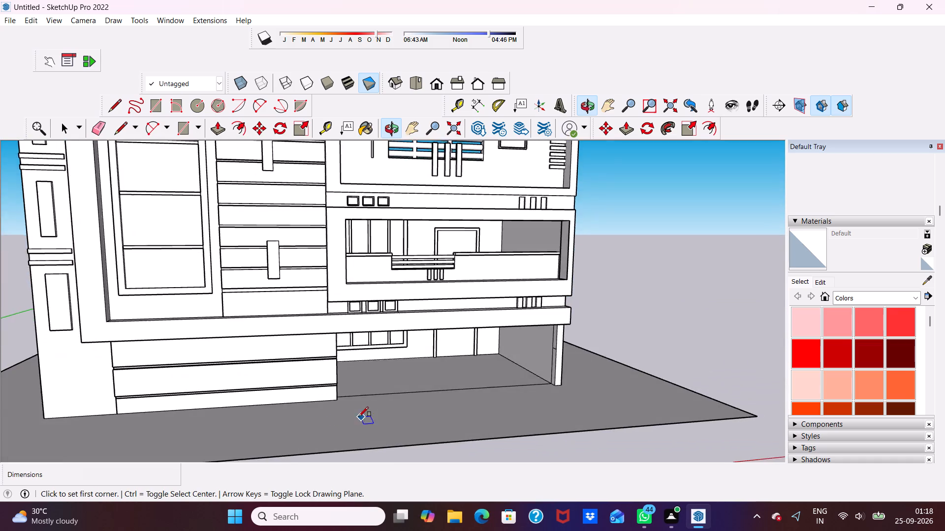
{"action": "scroll", "coordinate": [276, 432], "scroll_direction": "up", "scroll_amount": 6}
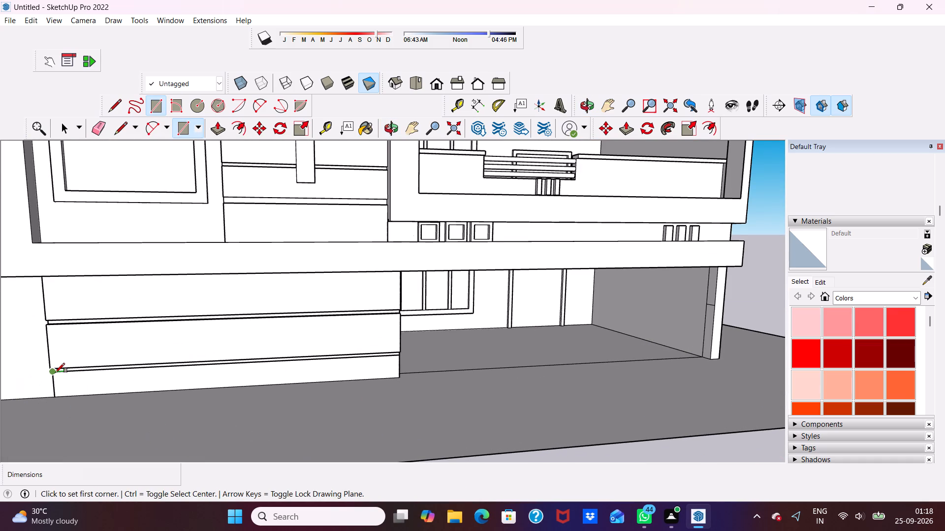
{"action": "left_click", "coordinate": [52, 375]}
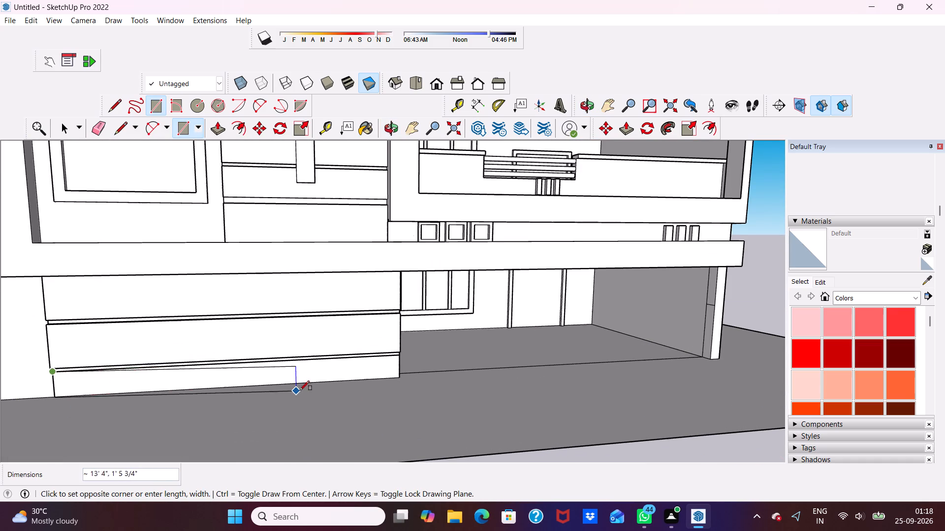
{"action": "left_click", "coordinate": [401, 376]}
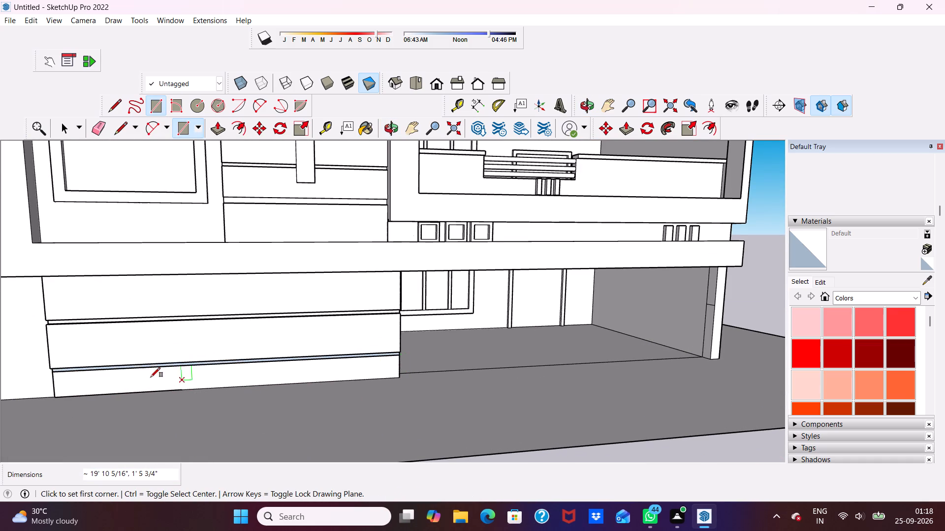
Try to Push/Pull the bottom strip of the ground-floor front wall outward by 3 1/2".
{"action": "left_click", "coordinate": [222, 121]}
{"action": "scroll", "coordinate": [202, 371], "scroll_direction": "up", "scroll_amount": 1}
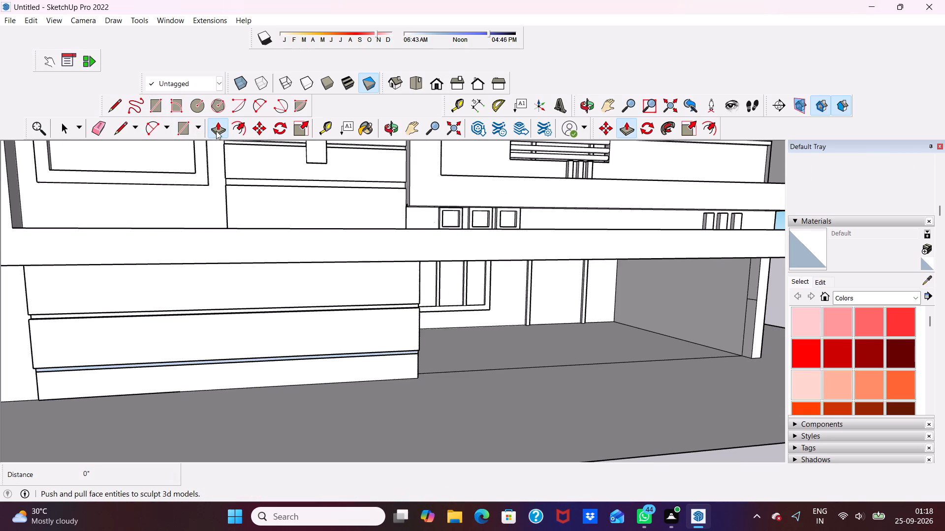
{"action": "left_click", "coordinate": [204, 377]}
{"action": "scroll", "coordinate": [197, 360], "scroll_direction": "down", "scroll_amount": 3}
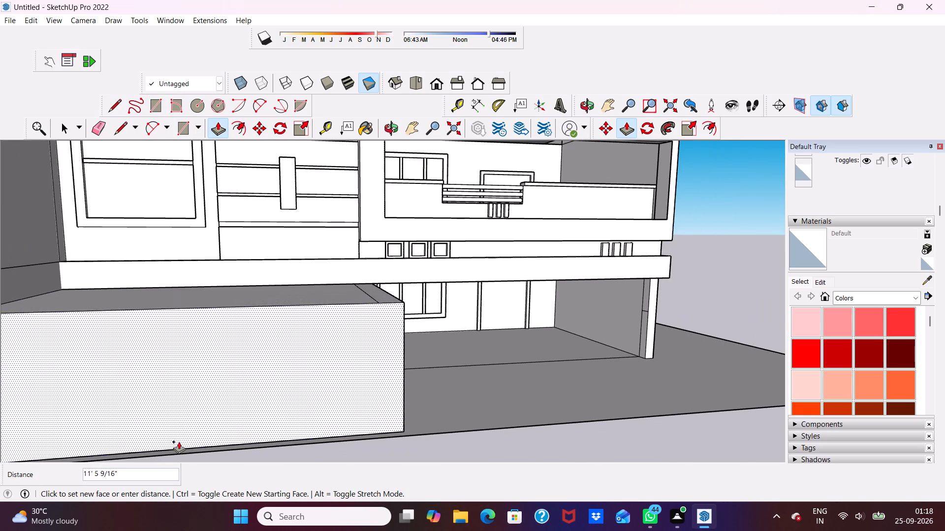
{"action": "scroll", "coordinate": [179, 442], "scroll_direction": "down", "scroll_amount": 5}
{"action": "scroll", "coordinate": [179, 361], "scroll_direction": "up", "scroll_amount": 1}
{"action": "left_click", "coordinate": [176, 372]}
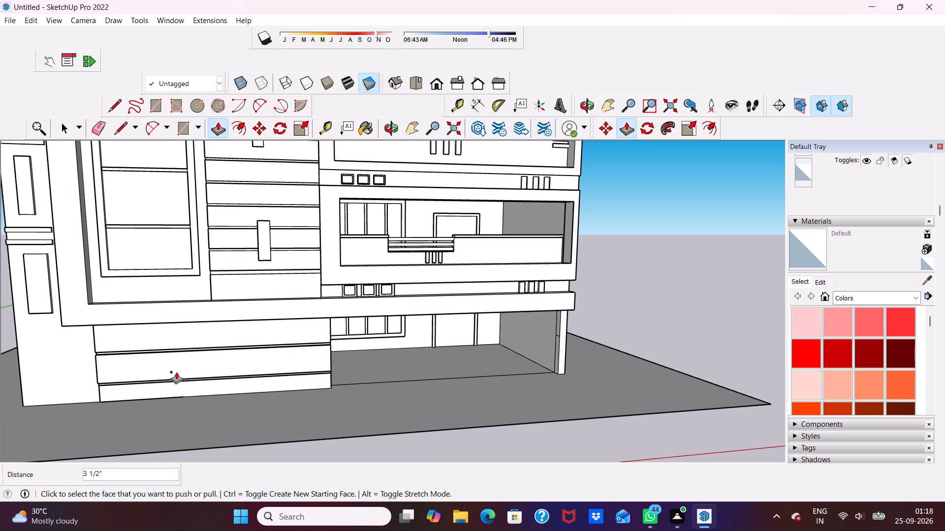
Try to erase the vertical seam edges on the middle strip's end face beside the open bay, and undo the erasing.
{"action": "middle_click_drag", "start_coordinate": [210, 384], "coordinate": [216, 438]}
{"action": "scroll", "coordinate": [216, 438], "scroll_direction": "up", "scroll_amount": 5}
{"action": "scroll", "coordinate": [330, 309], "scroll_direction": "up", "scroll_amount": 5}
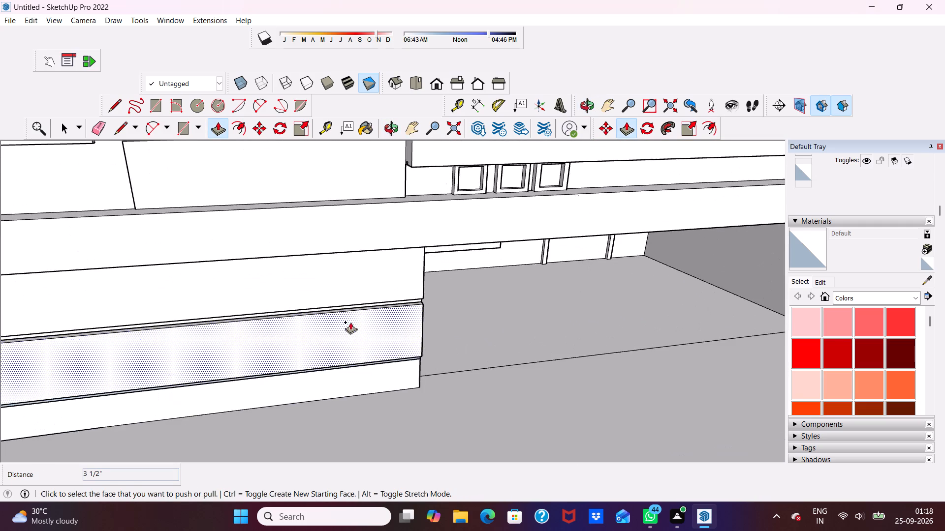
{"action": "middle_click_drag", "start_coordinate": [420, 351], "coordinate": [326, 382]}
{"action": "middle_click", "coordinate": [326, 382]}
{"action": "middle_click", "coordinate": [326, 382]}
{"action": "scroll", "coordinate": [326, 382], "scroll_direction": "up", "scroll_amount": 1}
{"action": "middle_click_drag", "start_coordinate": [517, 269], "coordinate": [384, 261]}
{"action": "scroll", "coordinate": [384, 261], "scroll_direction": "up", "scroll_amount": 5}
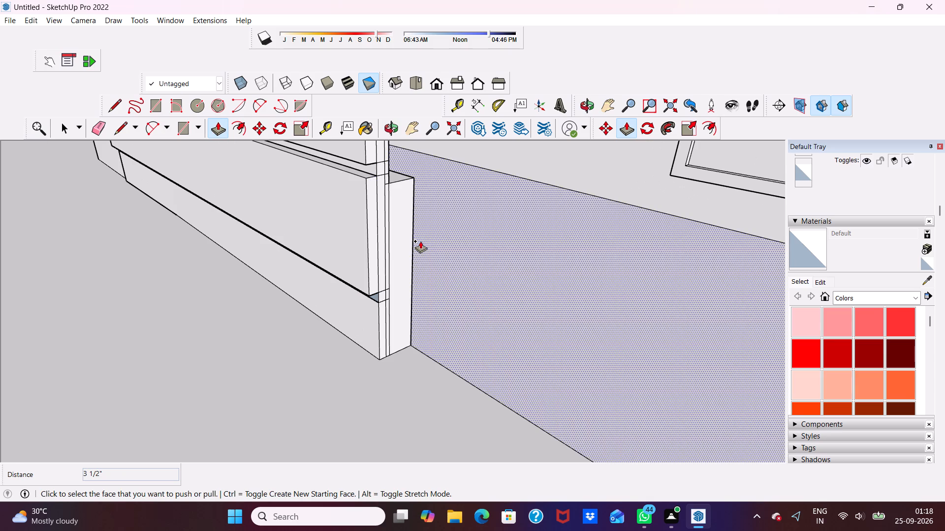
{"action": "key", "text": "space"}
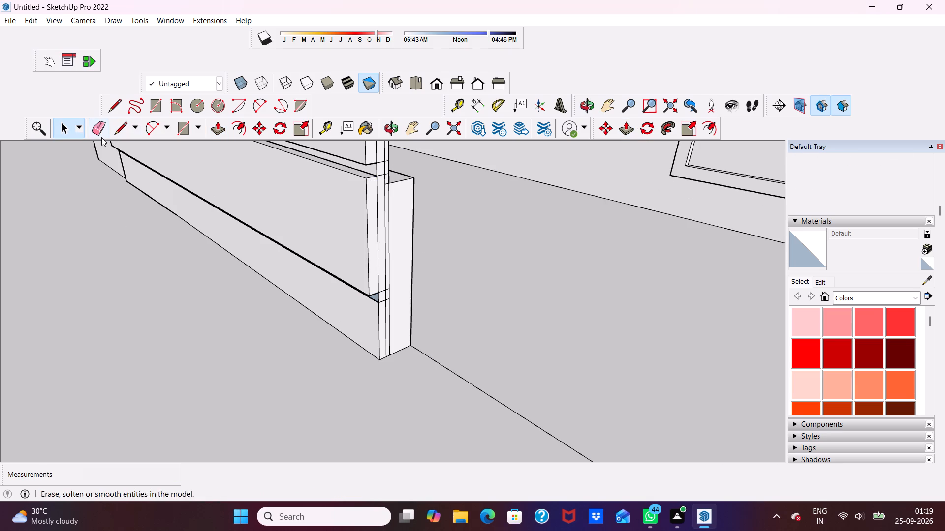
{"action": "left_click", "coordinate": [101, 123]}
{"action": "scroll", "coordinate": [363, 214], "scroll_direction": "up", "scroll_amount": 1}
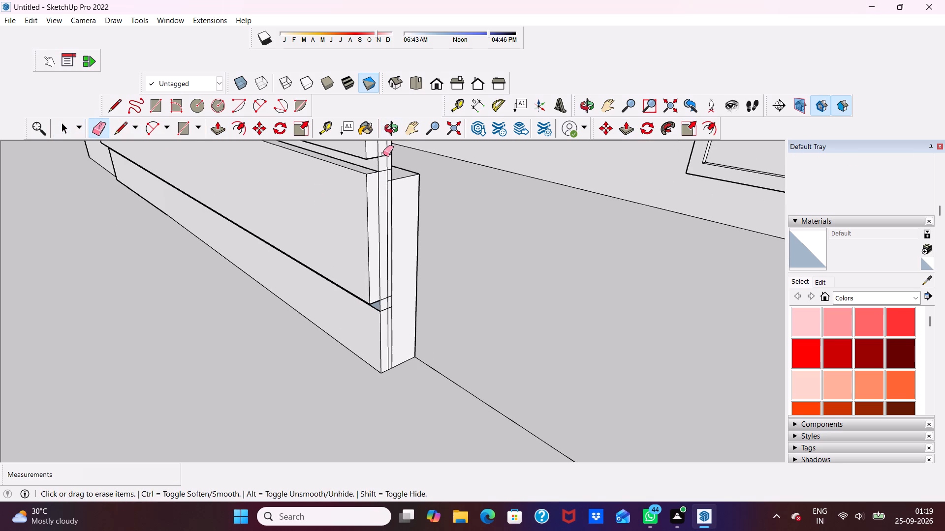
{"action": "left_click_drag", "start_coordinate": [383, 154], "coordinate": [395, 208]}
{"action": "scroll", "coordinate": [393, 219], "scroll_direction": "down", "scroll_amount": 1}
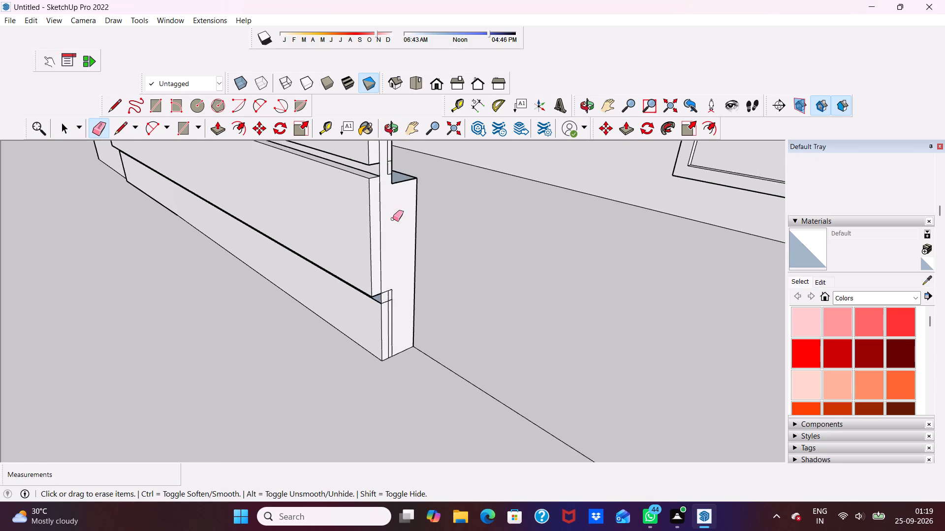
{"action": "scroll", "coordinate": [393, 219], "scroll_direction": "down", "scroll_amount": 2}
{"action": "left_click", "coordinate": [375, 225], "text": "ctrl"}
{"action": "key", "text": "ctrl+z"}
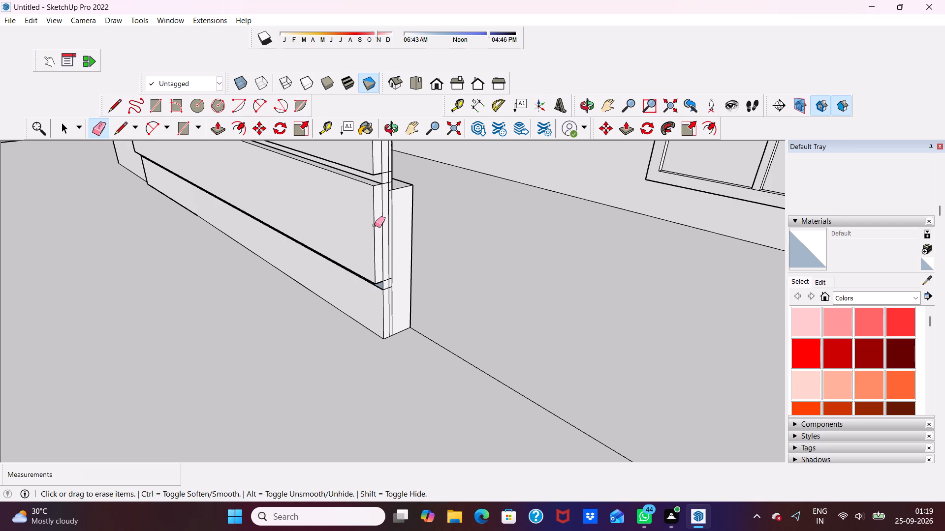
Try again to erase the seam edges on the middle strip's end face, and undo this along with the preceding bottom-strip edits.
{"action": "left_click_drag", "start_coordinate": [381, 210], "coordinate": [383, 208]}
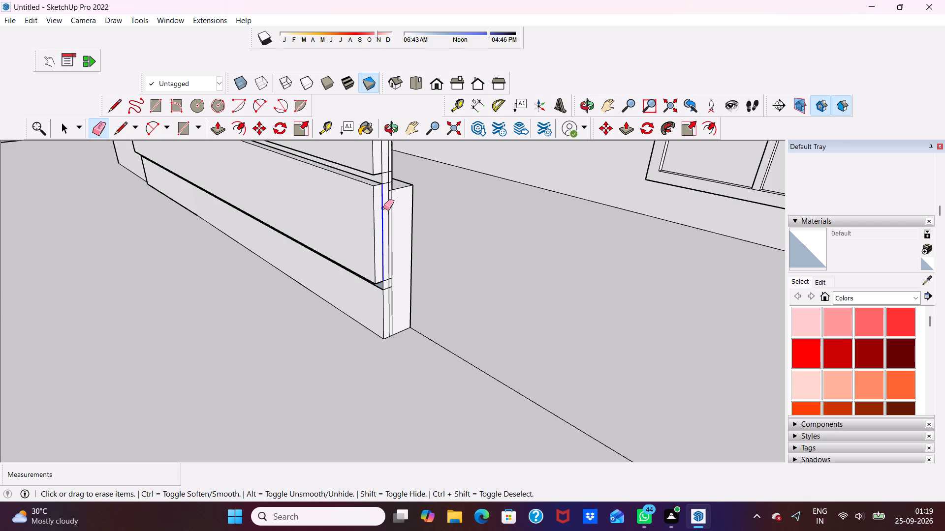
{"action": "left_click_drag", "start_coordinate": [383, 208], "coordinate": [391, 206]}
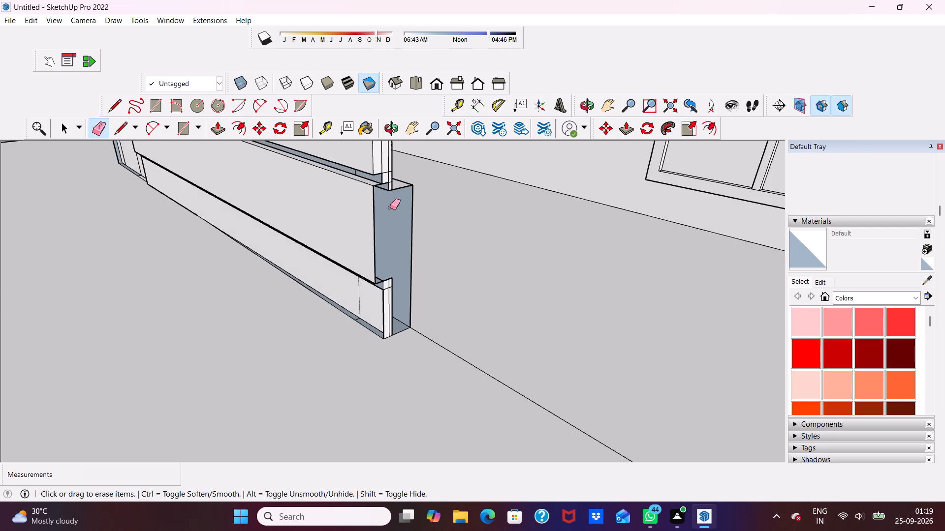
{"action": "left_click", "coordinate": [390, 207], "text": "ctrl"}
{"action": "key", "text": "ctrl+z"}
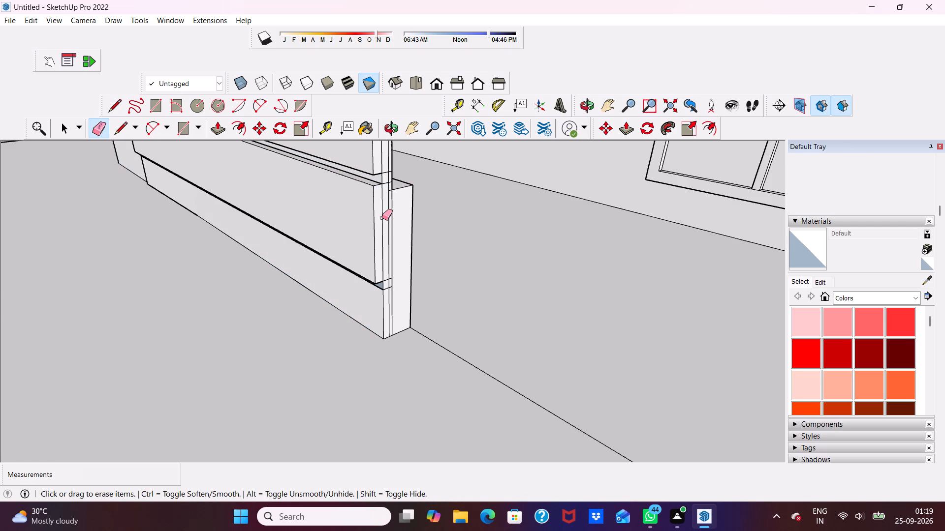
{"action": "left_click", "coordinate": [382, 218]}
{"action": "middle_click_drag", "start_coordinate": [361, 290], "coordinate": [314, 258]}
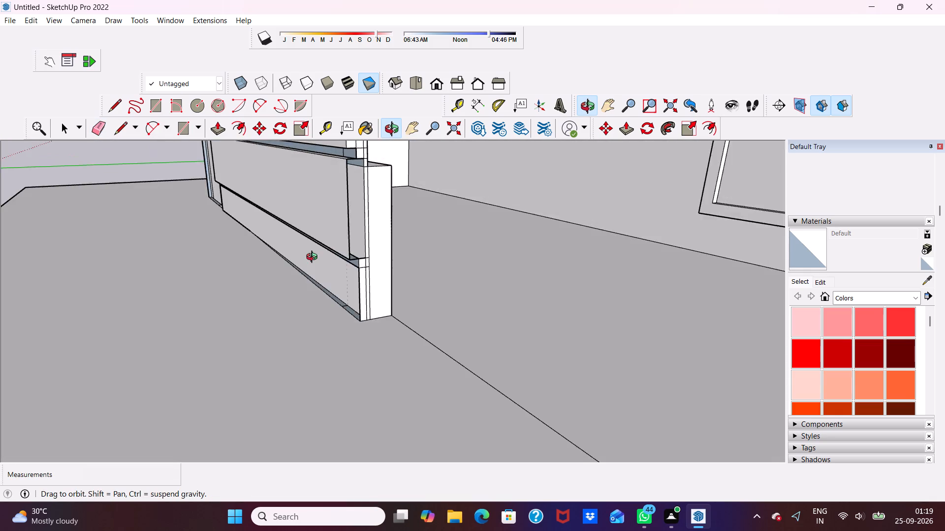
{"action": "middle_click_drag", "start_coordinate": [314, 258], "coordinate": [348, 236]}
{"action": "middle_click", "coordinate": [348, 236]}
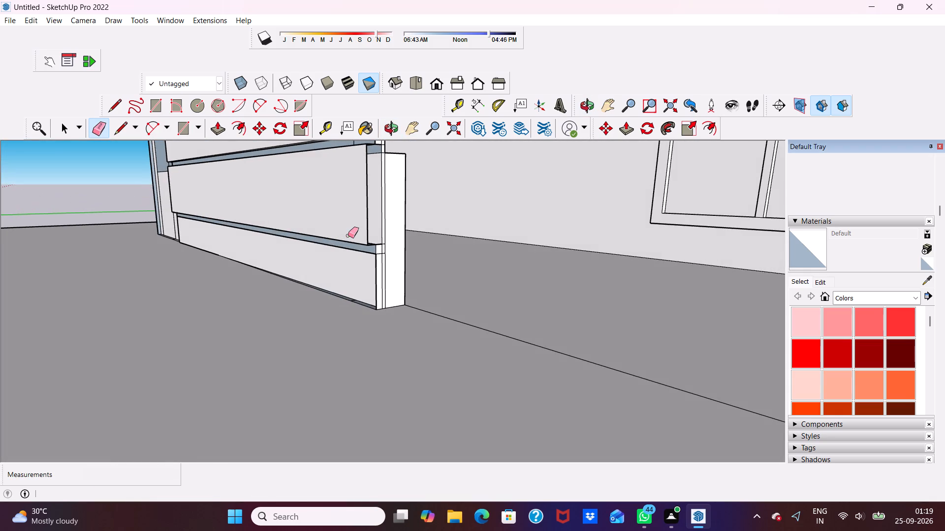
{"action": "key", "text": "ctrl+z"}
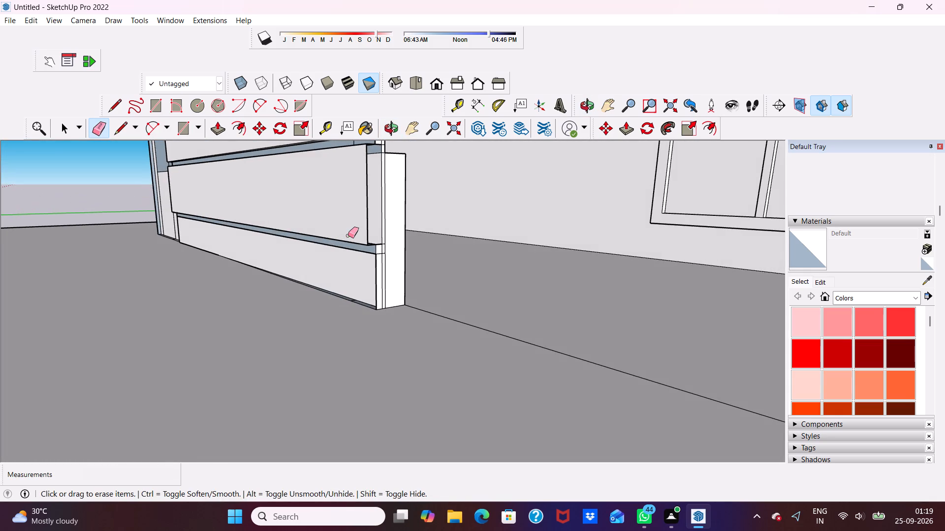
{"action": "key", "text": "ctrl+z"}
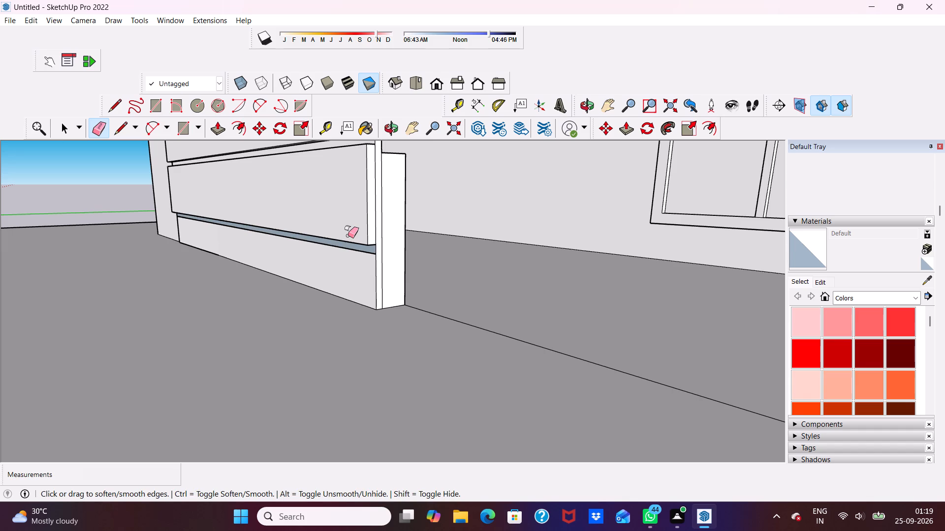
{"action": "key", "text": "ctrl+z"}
Soften the vertical seam edges on the end faces of the top and middle strips with the Eraser.
{"action": "scroll", "coordinate": [348, 236], "scroll_direction": "down", "scroll_amount": 4}
{"action": "middle_click_drag", "start_coordinate": [348, 236], "coordinate": [411, 237]}
{"action": "scroll", "coordinate": [401, 243], "scroll_direction": "down", "scroll_amount": 4}
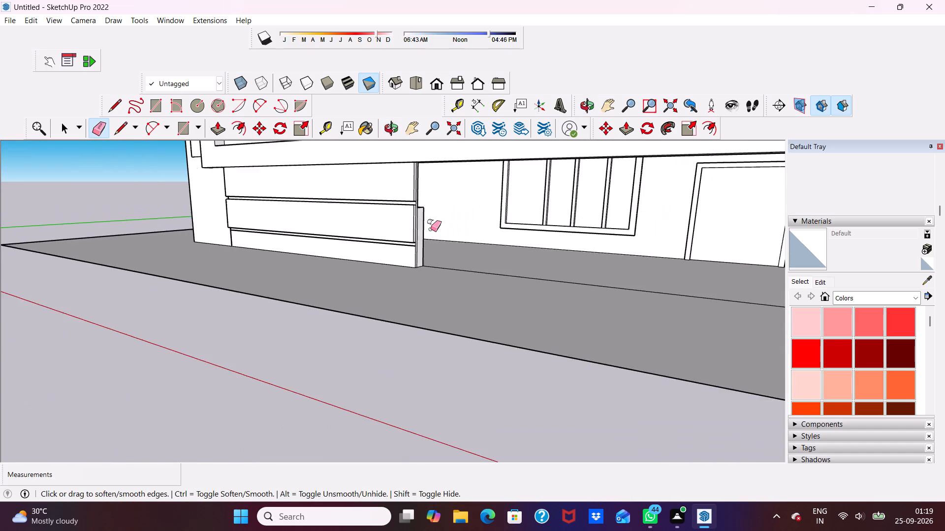
{"action": "scroll", "coordinate": [431, 229], "scroll_direction": "down", "scroll_amount": 3}
{"action": "scroll", "coordinate": [407, 201], "scroll_direction": "up", "scroll_amount": 16}
{"action": "scroll", "coordinate": [393, 265], "scroll_direction": "down", "scroll_amount": 4}
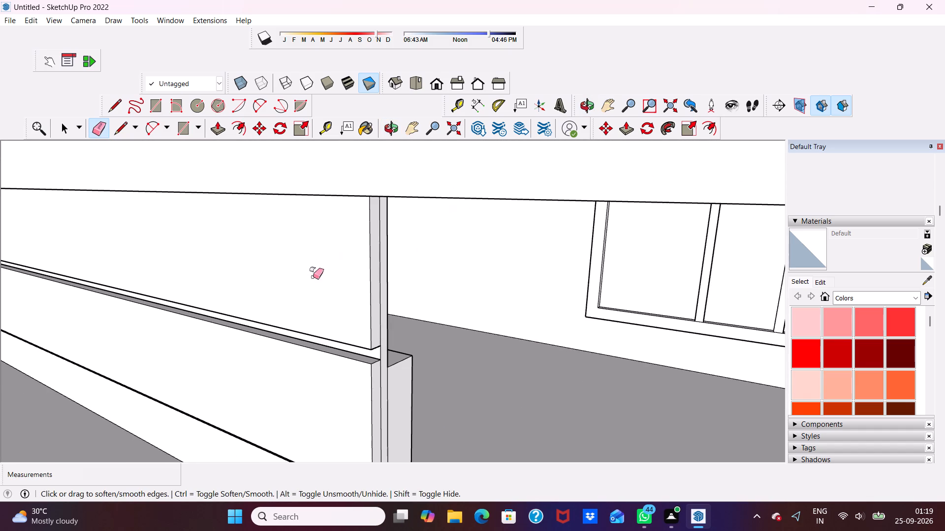
{"action": "left_click", "coordinate": [379, 251]}
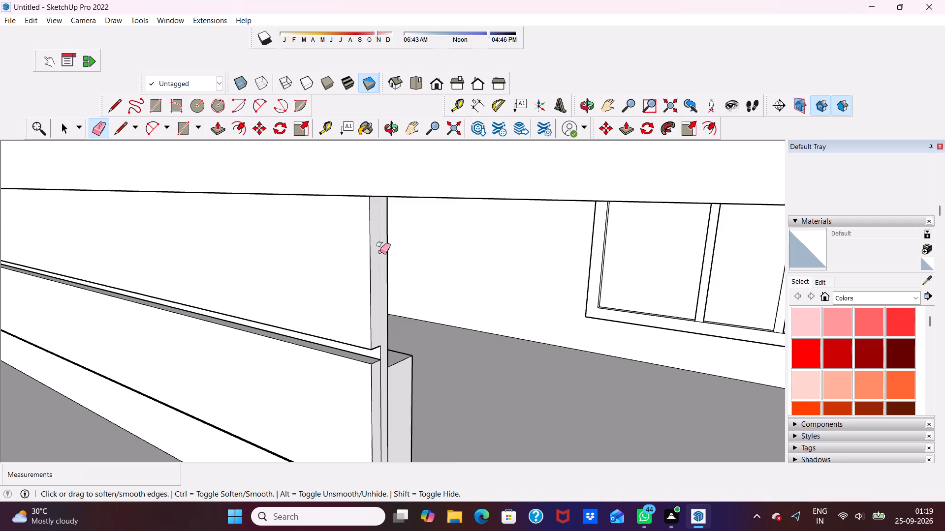
{"action": "scroll", "coordinate": [408, 306], "scroll_direction": "down", "scroll_amount": 3}
{"action": "scroll", "coordinate": [403, 369], "scroll_direction": "up", "scroll_amount": 3}
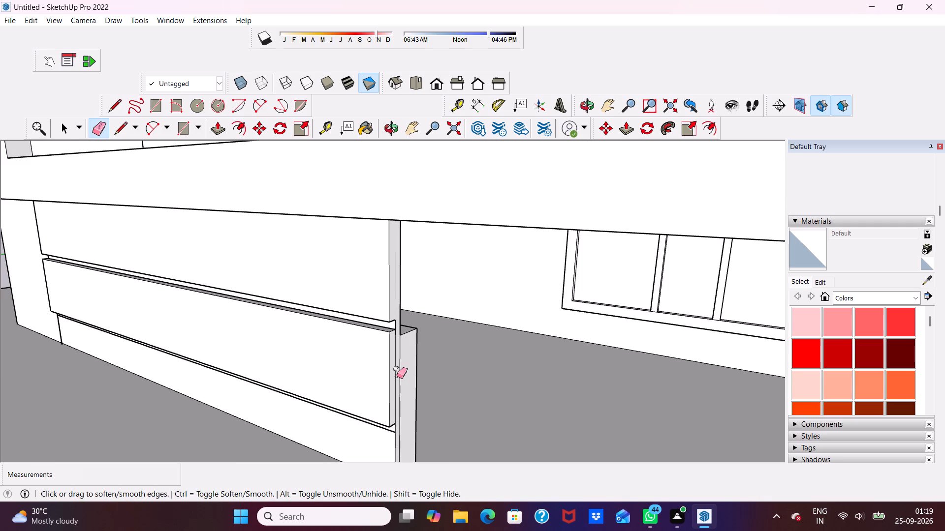
{"action": "left_click", "coordinate": [394, 382]}
{"action": "scroll", "coordinate": [395, 371], "scroll_direction": "down", "scroll_amount": 4}
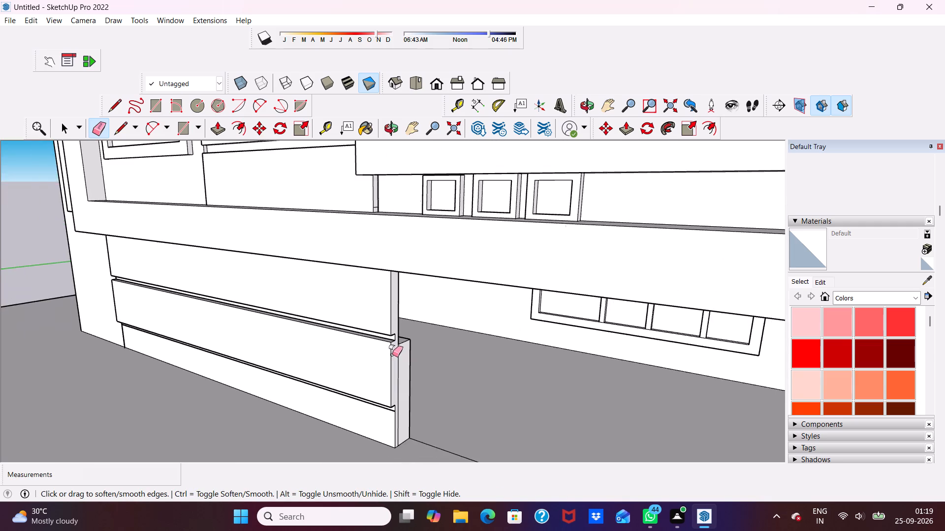
{"action": "scroll", "coordinate": [405, 418], "scroll_direction": "up", "scroll_amount": 9}
{"action": "scroll", "coordinate": [404, 425], "scroll_direction": "down", "scroll_amount": 3}
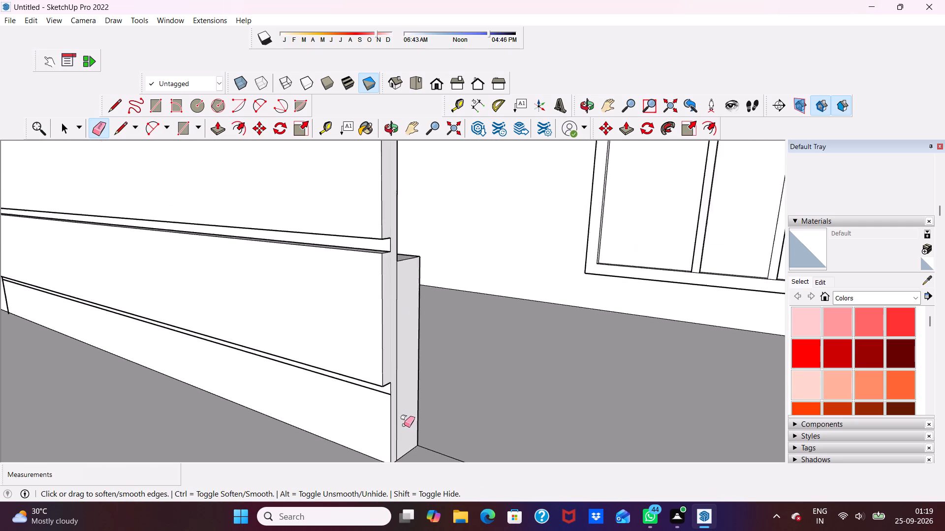
{"action": "scroll", "coordinate": [404, 425], "scroll_direction": "down", "scroll_amount": 1}
{"action": "scroll", "coordinate": [400, 421], "scroll_direction": "up", "scroll_amount": 5}
{"action": "scroll", "coordinate": [395, 414], "scroll_direction": "down", "scroll_amount": 8}
{"action": "middle_click_drag", "start_coordinate": [373, 330], "coordinate": [542, 282]}
{"action": "key", "text": "space"}
{"action": "key", "text": "space"}
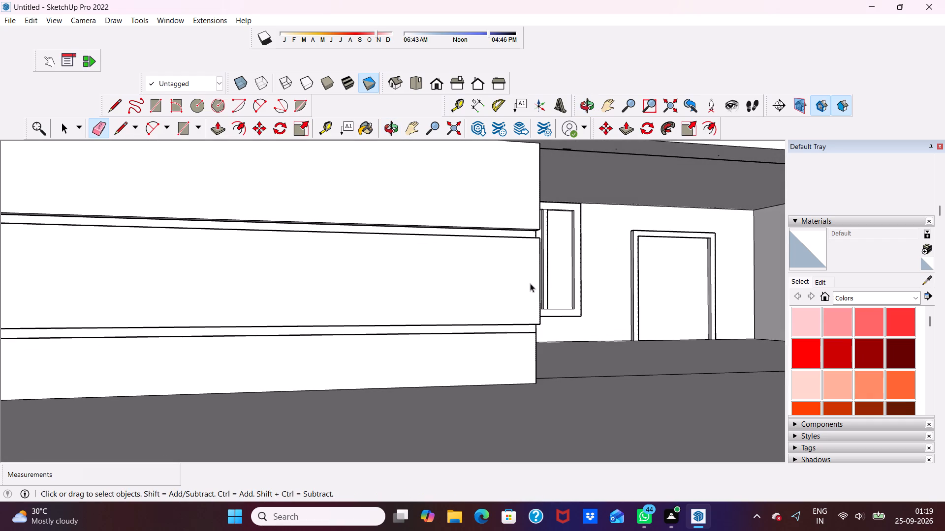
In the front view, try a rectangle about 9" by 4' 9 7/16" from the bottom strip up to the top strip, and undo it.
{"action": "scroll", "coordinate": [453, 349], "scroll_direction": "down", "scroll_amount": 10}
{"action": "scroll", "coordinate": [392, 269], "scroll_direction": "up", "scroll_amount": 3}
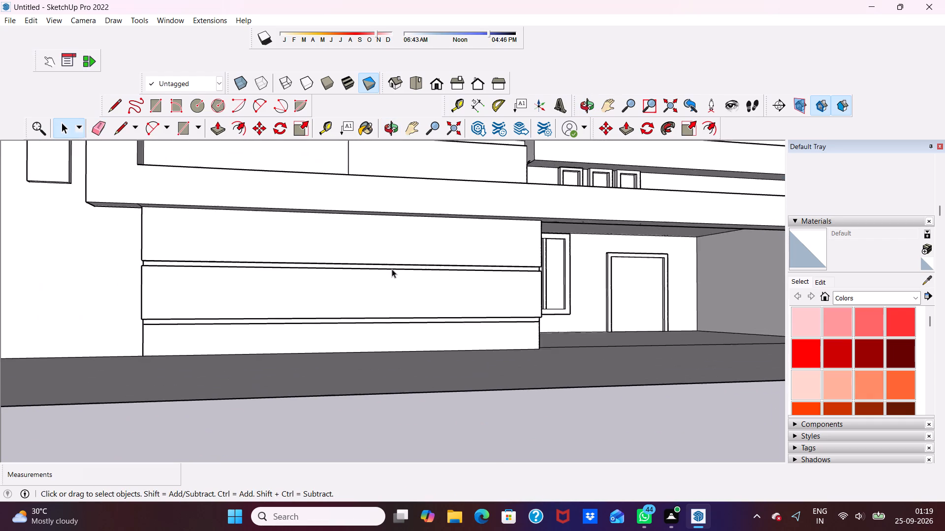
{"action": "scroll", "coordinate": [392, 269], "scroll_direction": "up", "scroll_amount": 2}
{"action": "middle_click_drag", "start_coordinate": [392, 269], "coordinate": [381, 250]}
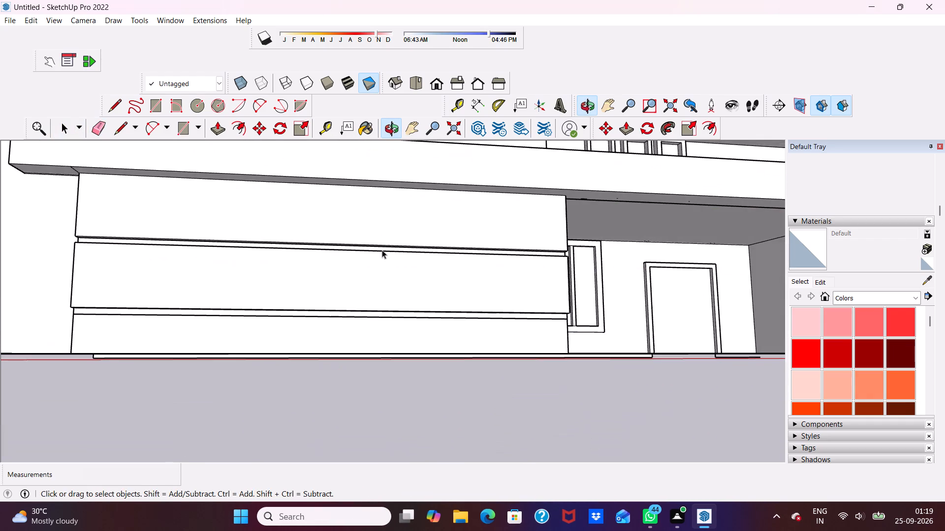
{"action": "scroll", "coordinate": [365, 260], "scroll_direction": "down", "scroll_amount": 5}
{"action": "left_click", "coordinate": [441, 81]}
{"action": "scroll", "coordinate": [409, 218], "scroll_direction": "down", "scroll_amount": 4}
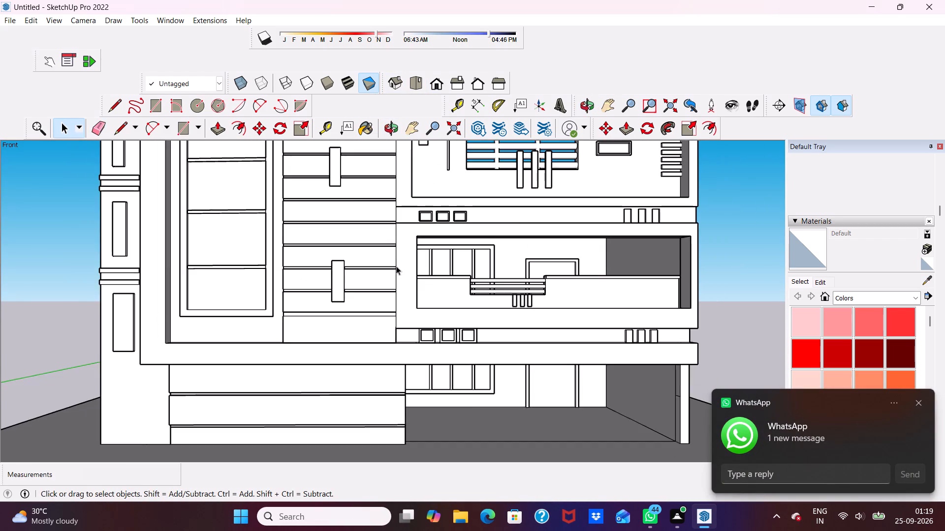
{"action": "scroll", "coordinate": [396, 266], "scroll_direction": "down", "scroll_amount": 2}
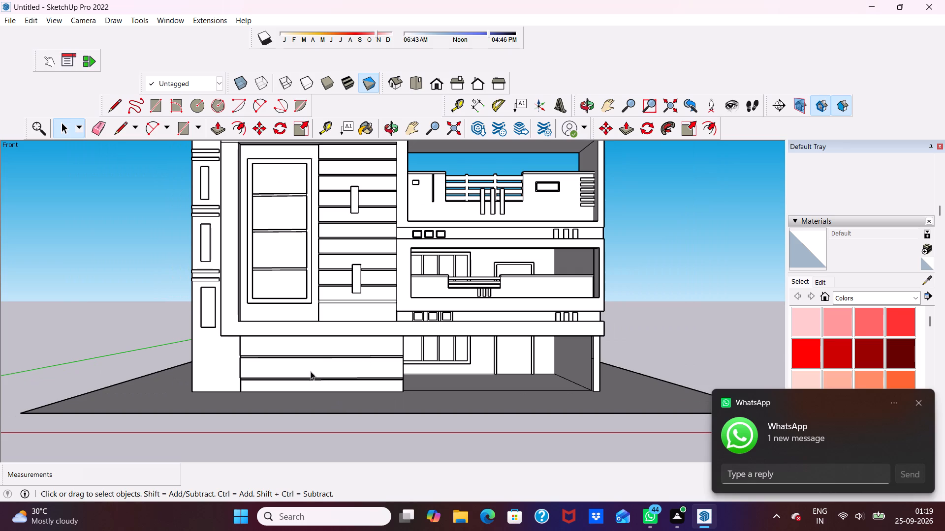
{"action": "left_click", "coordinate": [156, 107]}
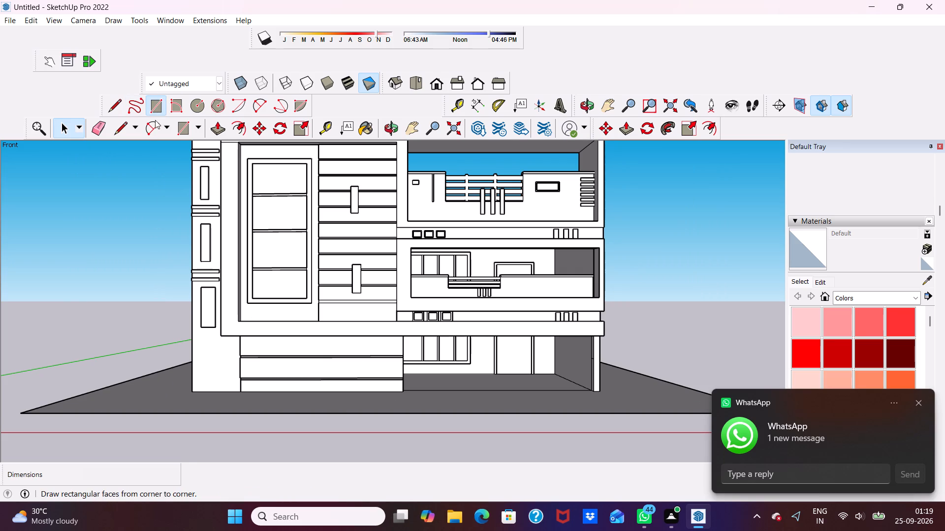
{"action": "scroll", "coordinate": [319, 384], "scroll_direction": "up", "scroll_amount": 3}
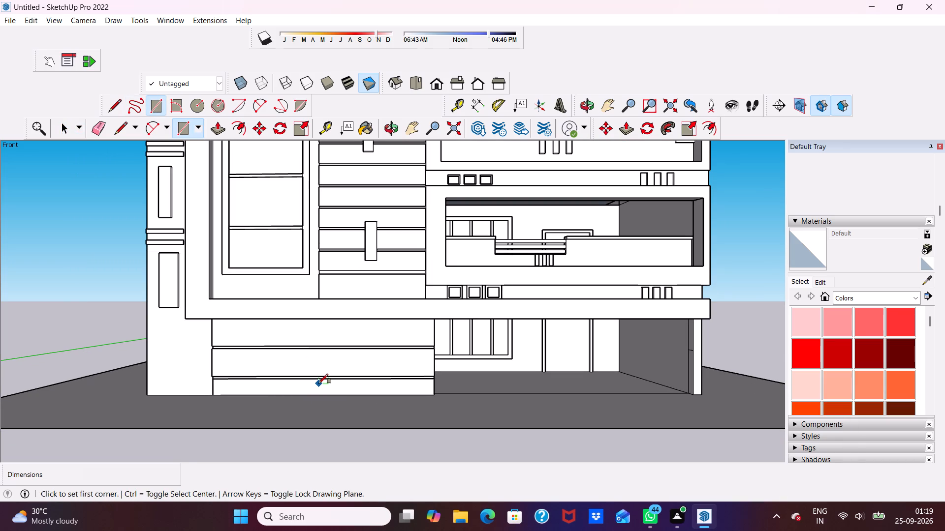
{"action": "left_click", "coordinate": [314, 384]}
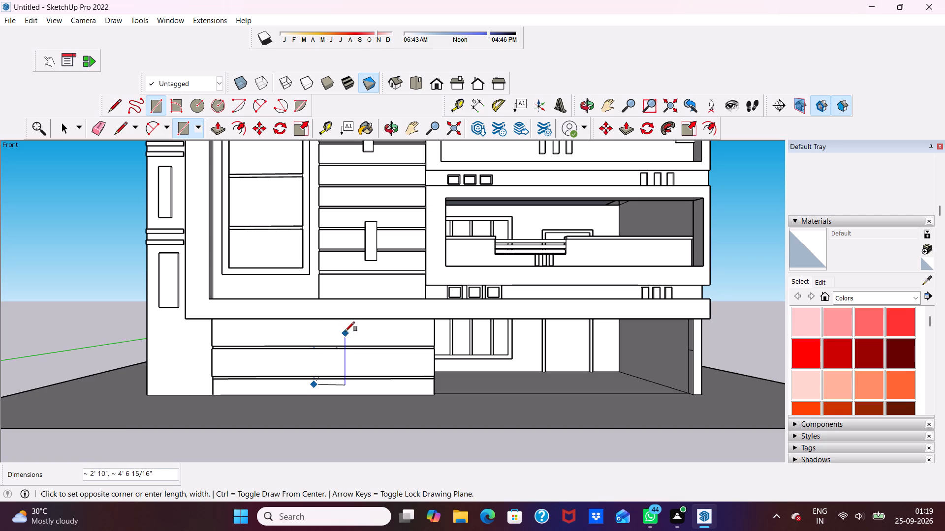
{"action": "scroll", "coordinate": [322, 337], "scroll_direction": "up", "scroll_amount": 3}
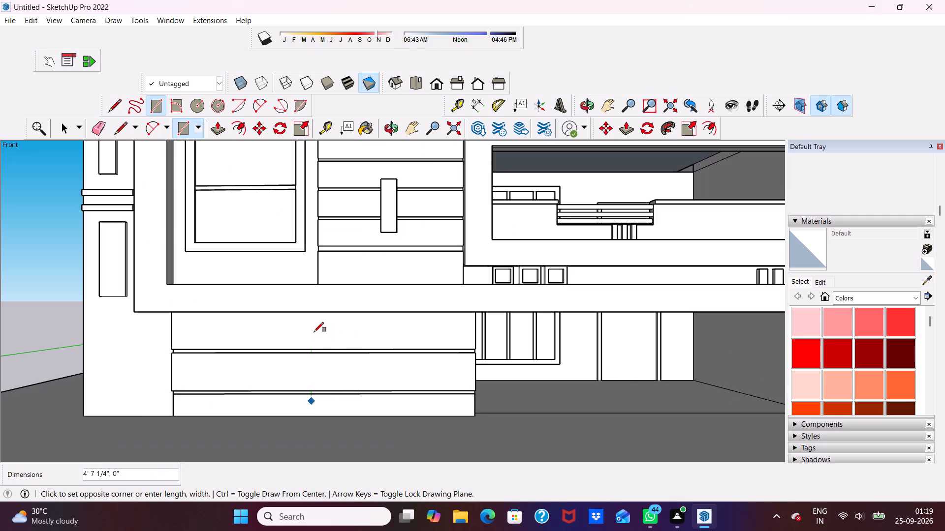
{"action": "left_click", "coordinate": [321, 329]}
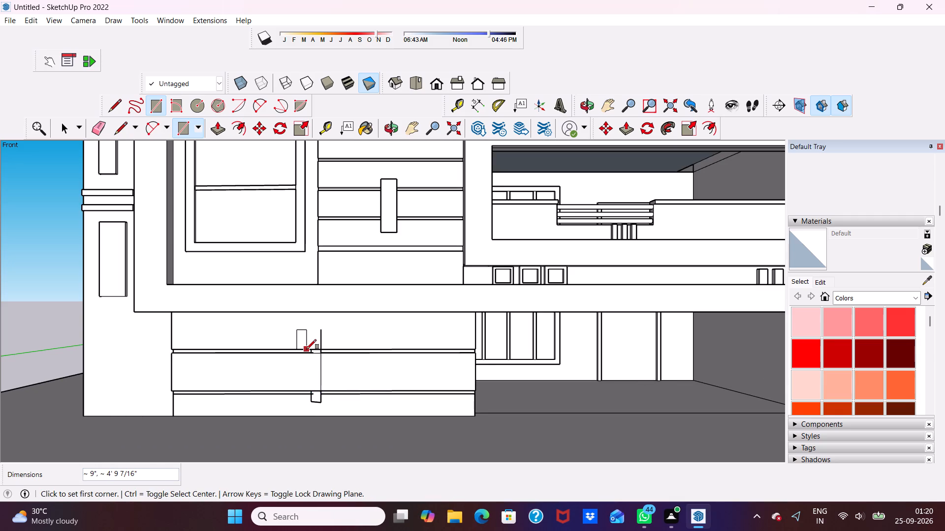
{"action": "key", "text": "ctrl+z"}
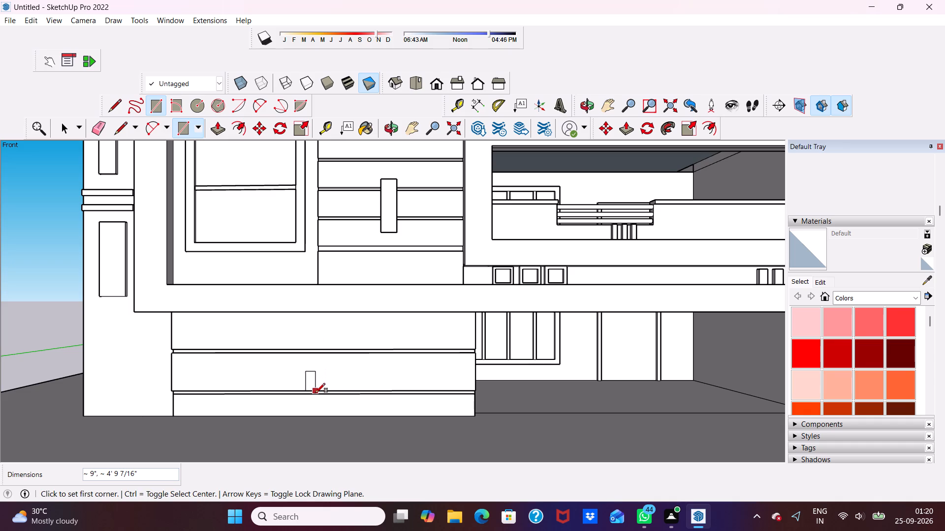
Draw an upright rectangle about 7 3/8" by 4' 8 3/4" across the middle and top strips, starting at the middle strip's lower edge.
{"action": "left_click", "coordinate": [310, 390]}
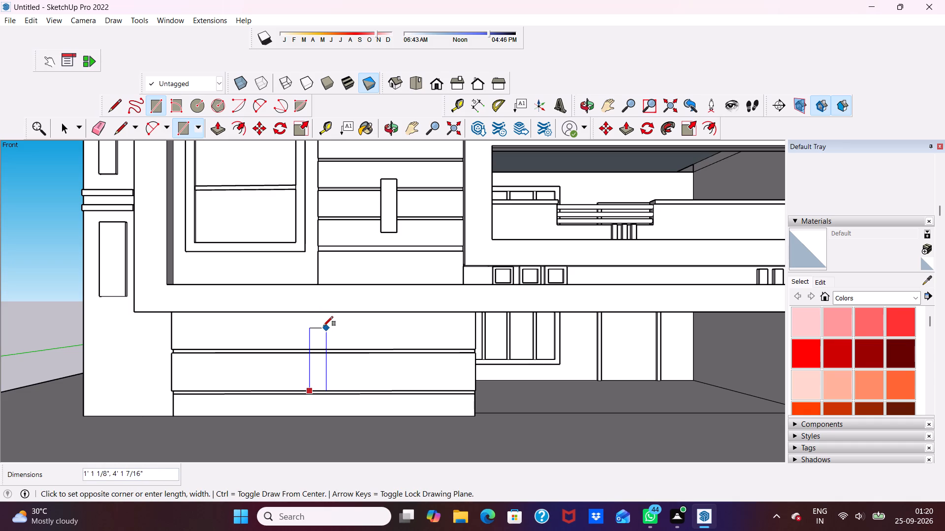
{"action": "left_click", "coordinate": [319, 319]}
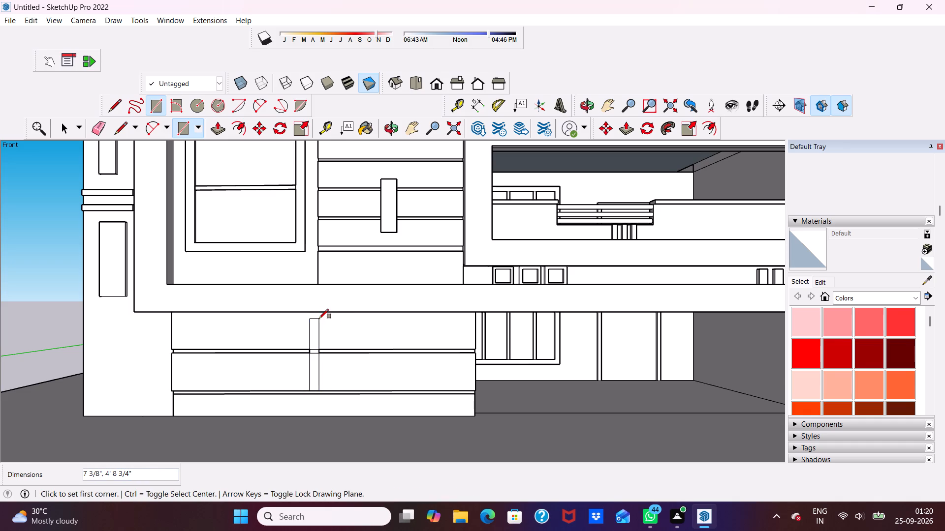
Copy the upright rectangle's portion on the middle strip about 1' 4 11/16" along the strip towards the ground-floor window.
{"action": "scroll", "coordinate": [337, 361], "scroll_direction": "up", "scroll_amount": 2}
{"action": "key", "text": "space"}
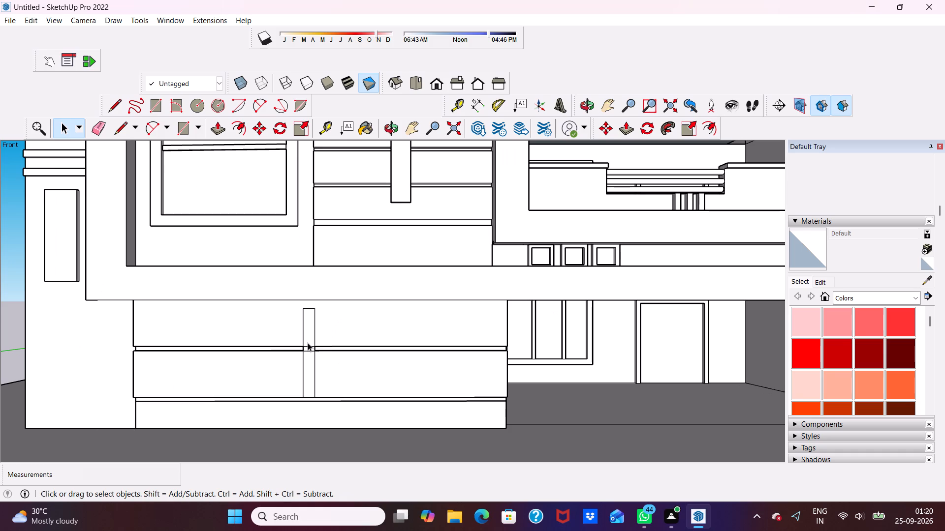
{"action": "double_click", "coordinate": [310, 379]}
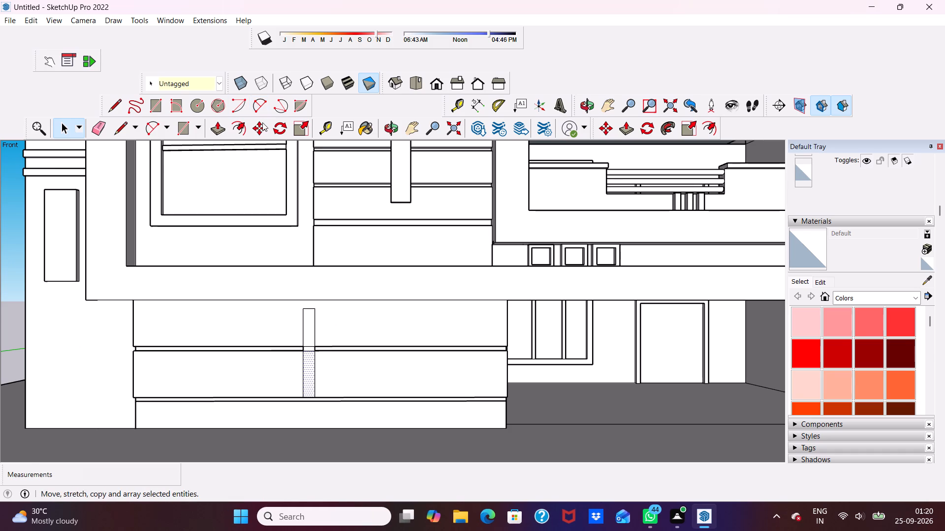
{"action": "left_click_drag", "start_coordinate": [262, 122], "coordinate": [266, 136]}
{"action": "left_click", "coordinate": [312, 382]}
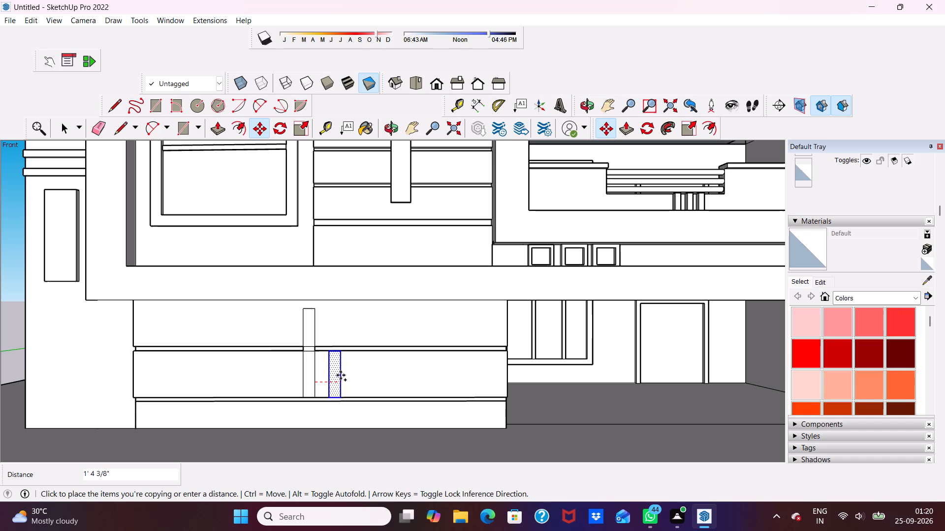
{"action": "left_click", "coordinate": [341, 375]}
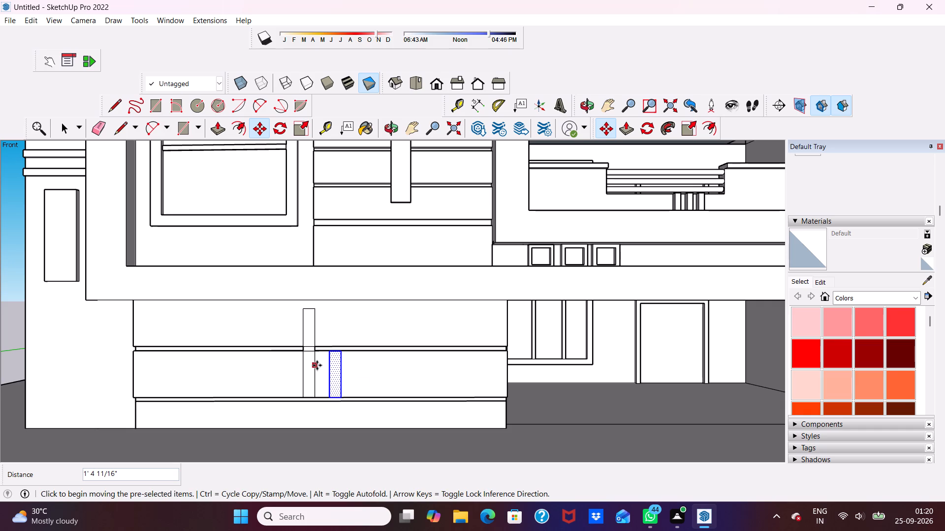
Add three more copies of the rectangle along the middle strip, spacing the last two about 1' 3/4" and 11 9/16" on.
{"action": "scroll", "coordinate": [319, 365], "scroll_direction": "down", "scroll_amount": 2}
{"action": "scroll", "coordinate": [303, 386], "scroll_direction": "up", "scroll_amount": 5}
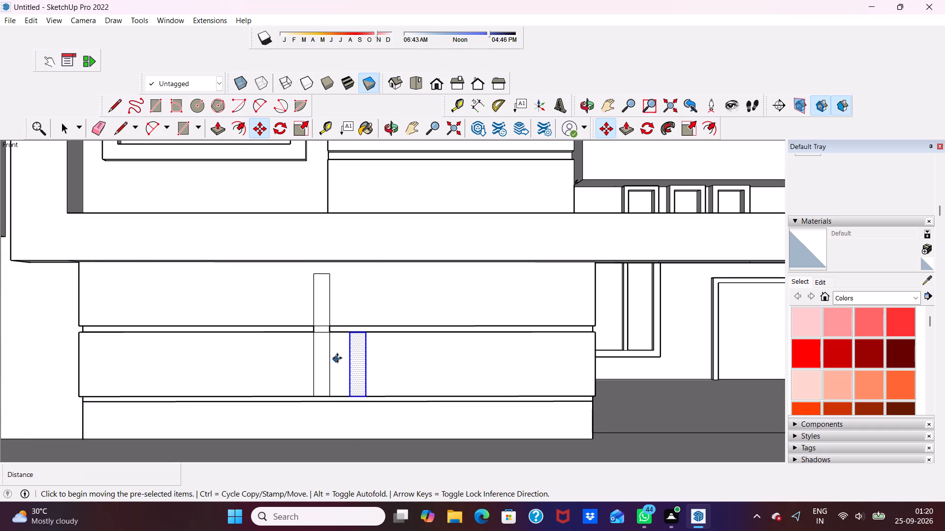
{"action": "left_click", "coordinate": [360, 375]}
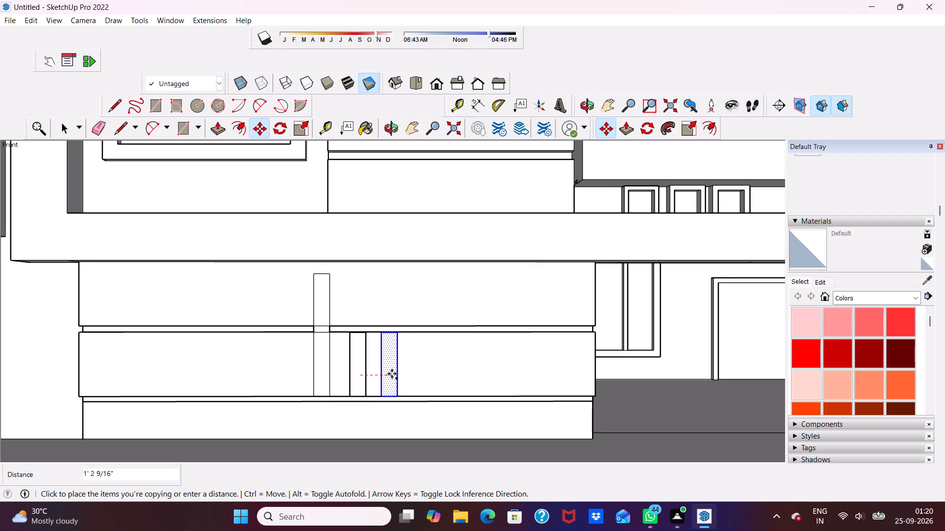
{"action": "left_click", "coordinate": [390, 369]}
{"action": "left_click", "coordinate": [390, 369]}
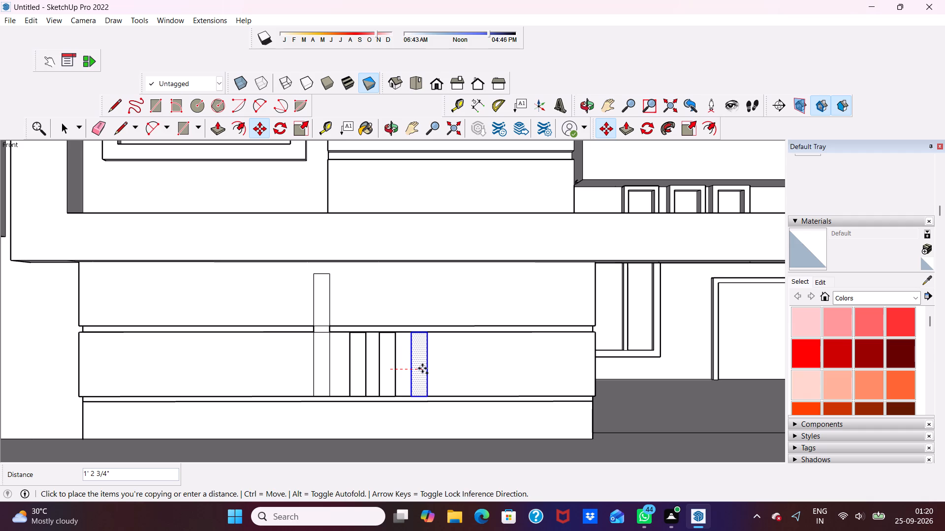
{"action": "left_click", "coordinate": [418, 367]}
{"action": "left_click", "coordinate": [418, 367]}
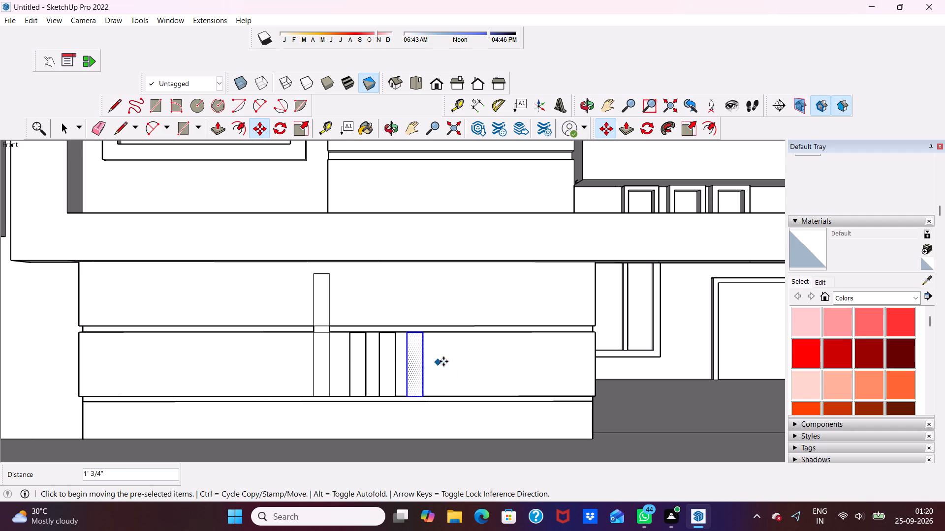
{"action": "left_click", "coordinate": [418, 379]}
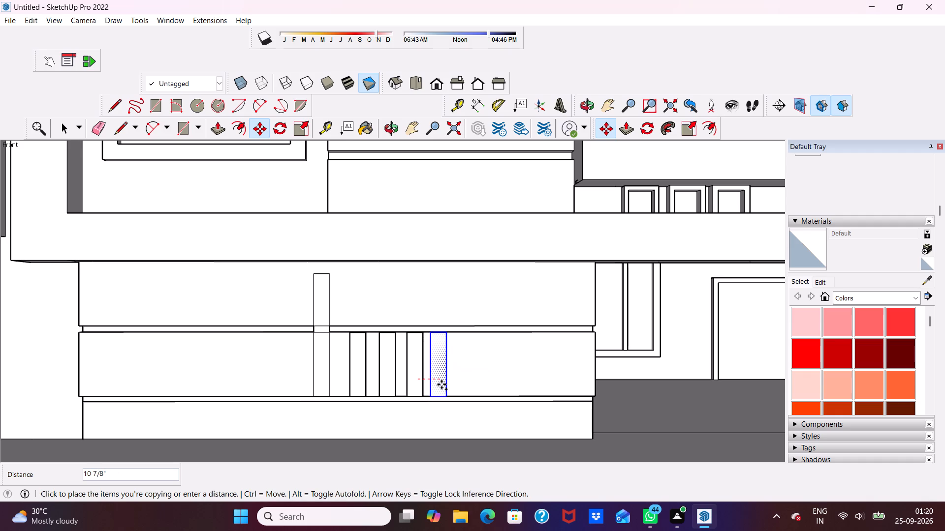
{"action": "left_click", "coordinate": [443, 384]}
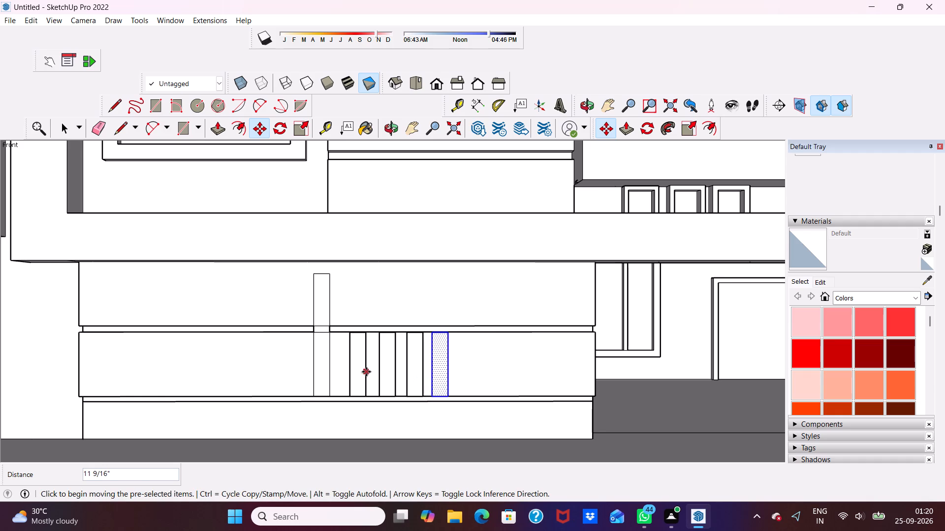
{"action": "key", "text": "space"}
{"action": "key", "text": "space"}
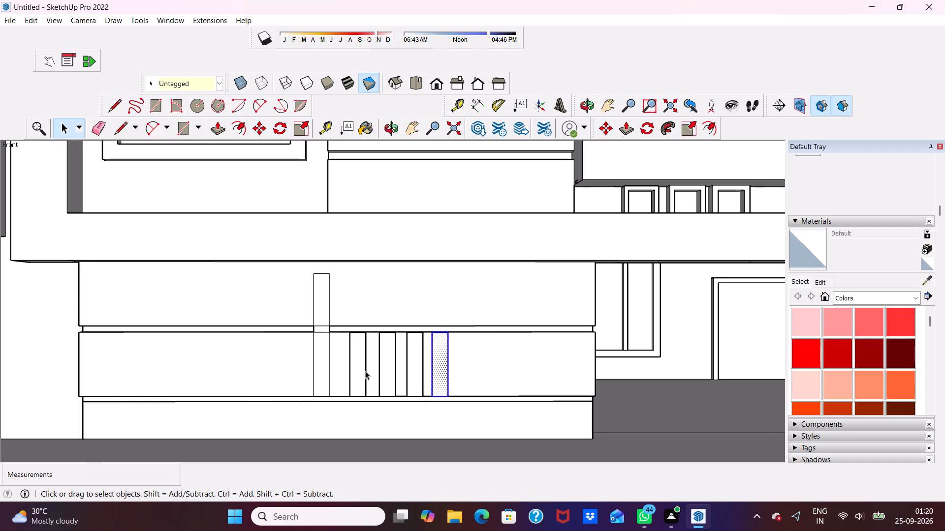
Pull the last copied rectangle, nearest the ground-floor window, out 3" from the middle strip.
{"action": "scroll", "coordinate": [348, 335], "scroll_direction": "down", "scroll_amount": 5}
{"action": "scroll", "coordinate": [51, 298], "scroll_direction": "down", "scroll_amount": 2}
{"action": "left_click", "coordinate": [12, 309]}
{"action": "scroll", "coordinate": [44, 312], "scroll_direction": "down", "scroll_amount": 4}
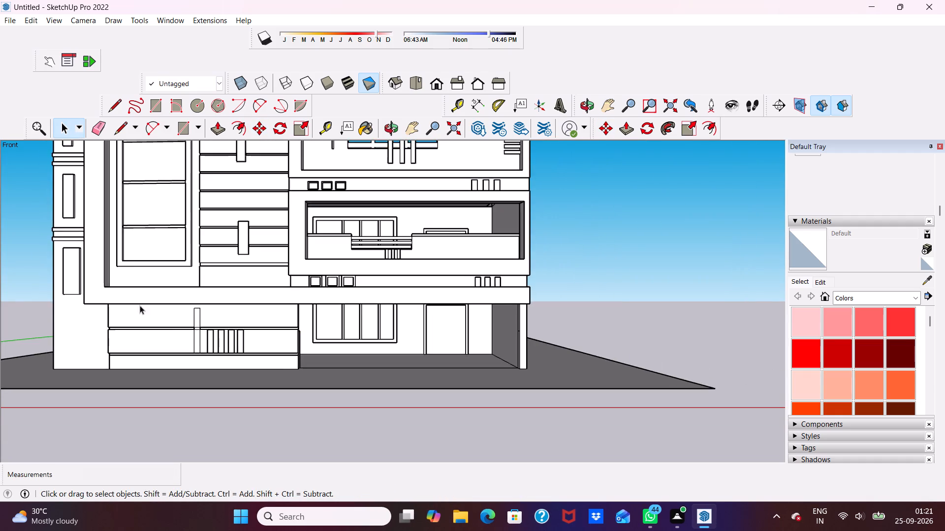
{"action": "scroll", "coordinate": [217, 354], "scroll_direction": "up", "scroll_amount": 5}
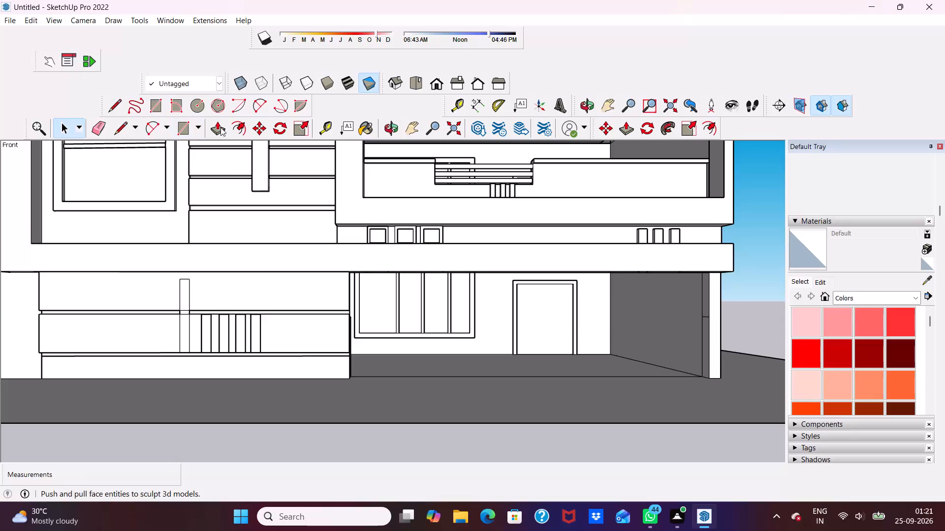
{"action": "left_click", "coordinate": [220, 128]}
{"action": "scroll", "coordinate": [250, 250], "scroll_direction": "up", "scroll_amount": 4}
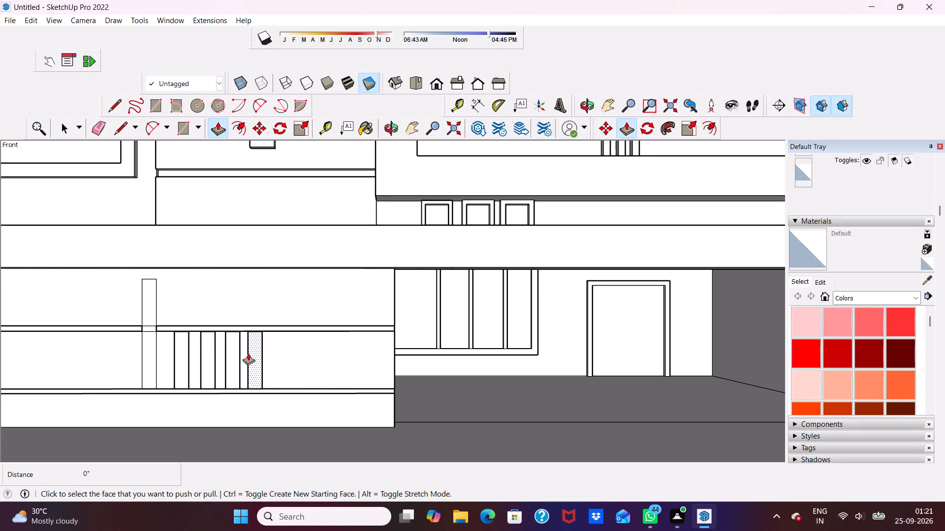
{"action": "left_click", "coordinate": [259, 364]}
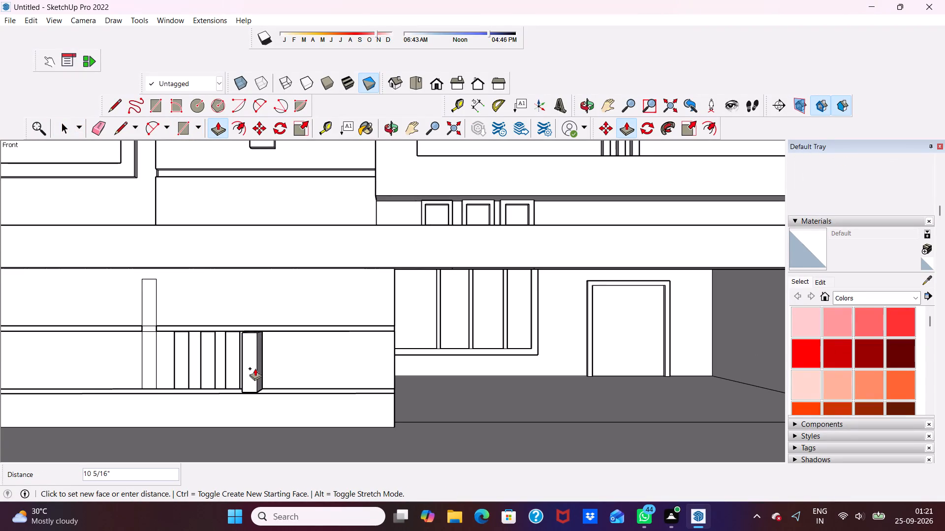
{"action": "type", "text": "3\""}
{"action": "key", "text": "Return"}
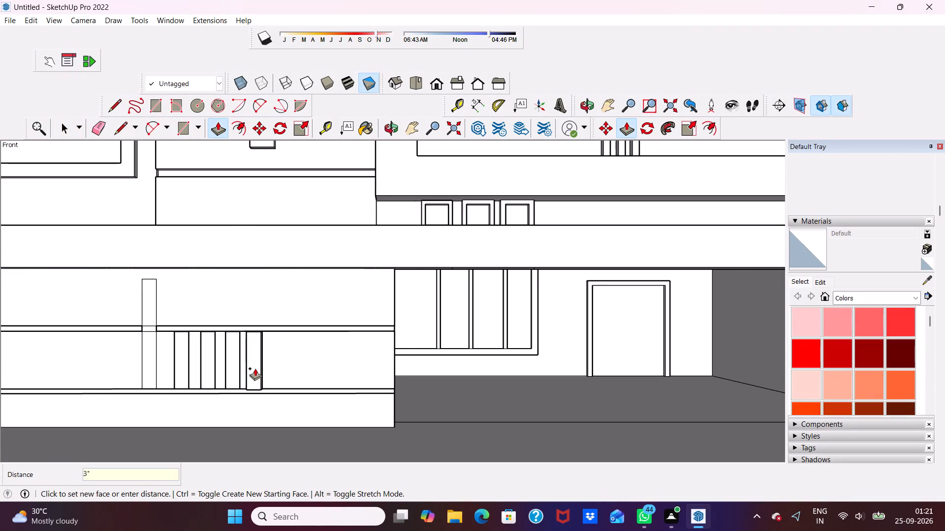
Pull the other three copies and the original rectangle's middle-strip portion out to match the first raised bar's 3" depth.
{"action": "scroll", "coordinate": [255, 368], "scroll_direction": "up", "scroll_amount": 6}
{"action": "left_click", "coordinate": [216, 368]}
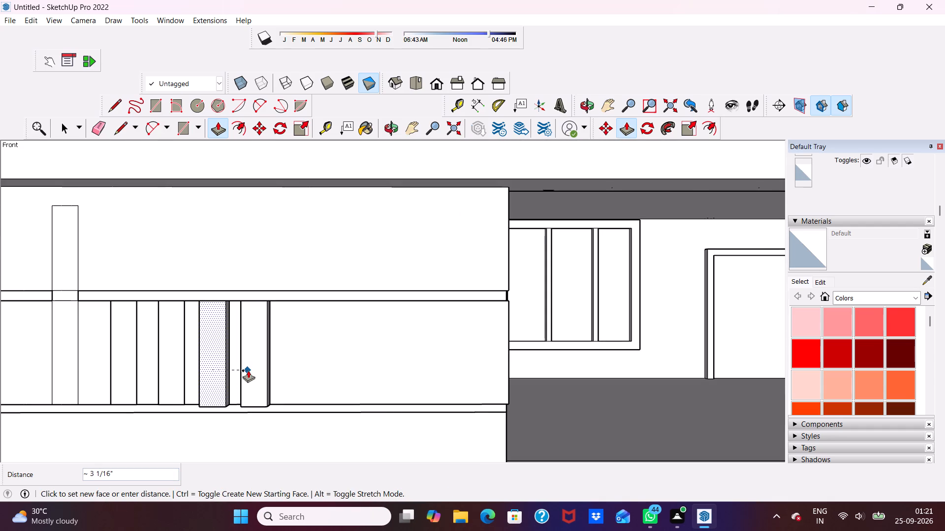
{"action": "left_click", "coordinate": [251, 371]}
{"action": "left_click", "coordinate": [175, 383]}
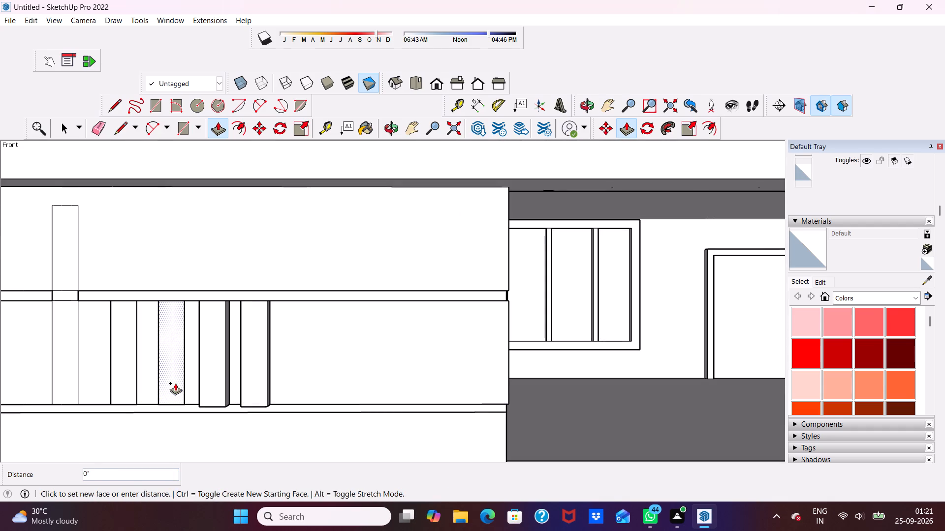
{"action": "left_click", "coordinate": [215, 384]}
{"action": "left_click", "coordinate": [122, 380]}
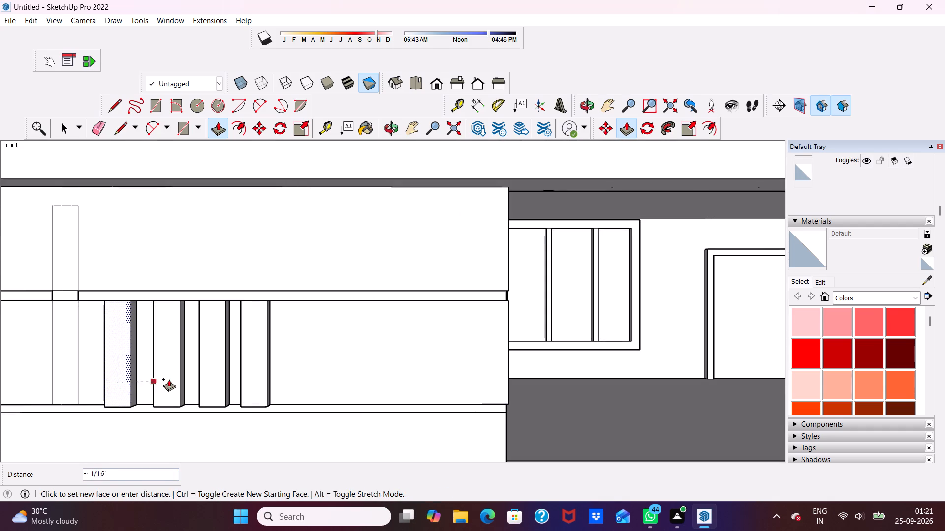
{"action": "left_click", "coordinate": [169, 379]}
{"action": "left_click", "coordinate": [73, 378]}
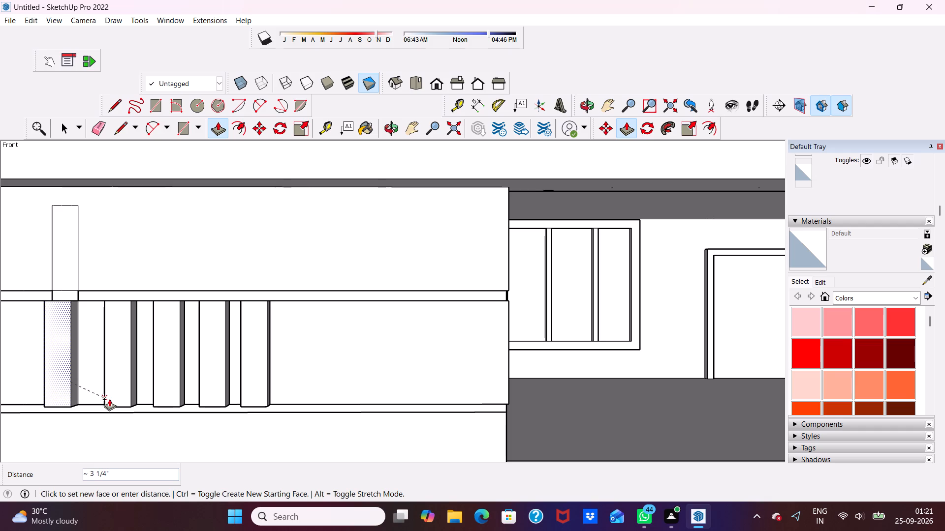
{"action": "left_click", "coordinate": [109, 396]}
Extend the top of the original bar about 2' 8 9/16" up over the top strip to the underside of the overhanging slab.
{"action": "scroll", "coordinate": [70, 283], "scroll_direction": "up", "scroll_amount": 2}
{"action": "middle_click_drag", "start_coordinate": [46, 291], "coordinate": [96, 335]}
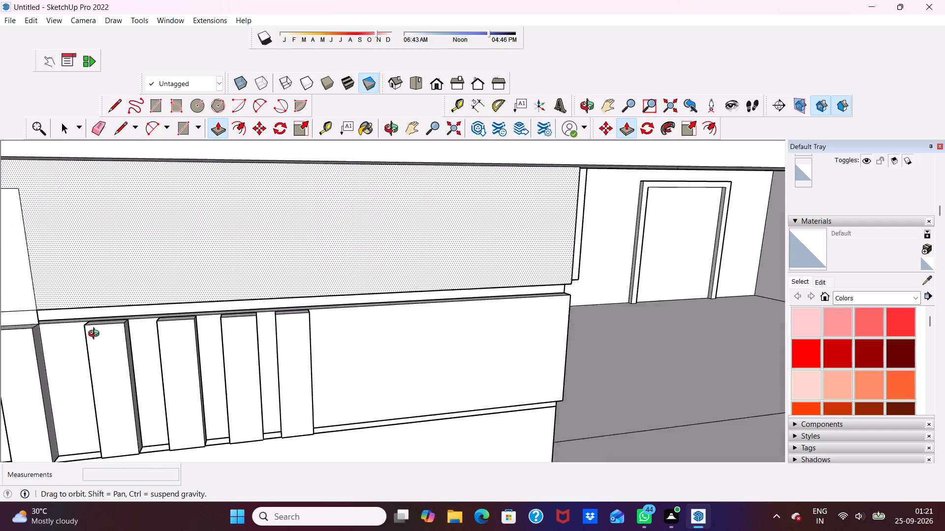
{"action": "middle_click_drag", "start_coordinate": [96, 335], "coordinate": [208, 436]}
{"action": "middle_click", "coordinate": [214, 436]}
{"action": "scroll", "coordinate": [207, 417], "scroll_direction": "up", "scroll_amount": 2}
{"action": "scroll", "coordinate": [171, 296], "scroll_direction": "down", "scroll_amount": 12}
{"action": "scroll", "coordinate": [125, 425], "scroll_direction": "up", "scroll_amount": 4}
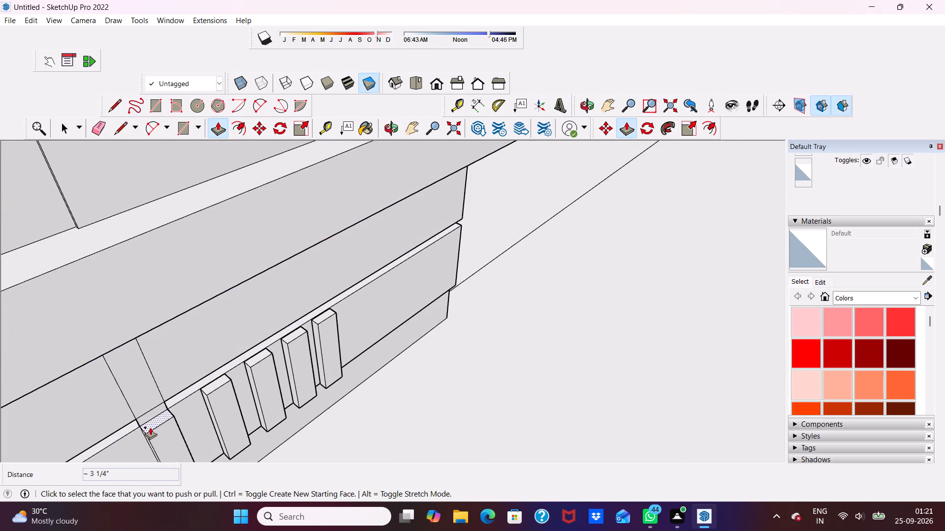
{"action": "scroll", "coordinate": [154, 425], "scroll_direction": "up", "scroll_amount": 2}
{"action": "left_click", "coordinate": [153, 424]}
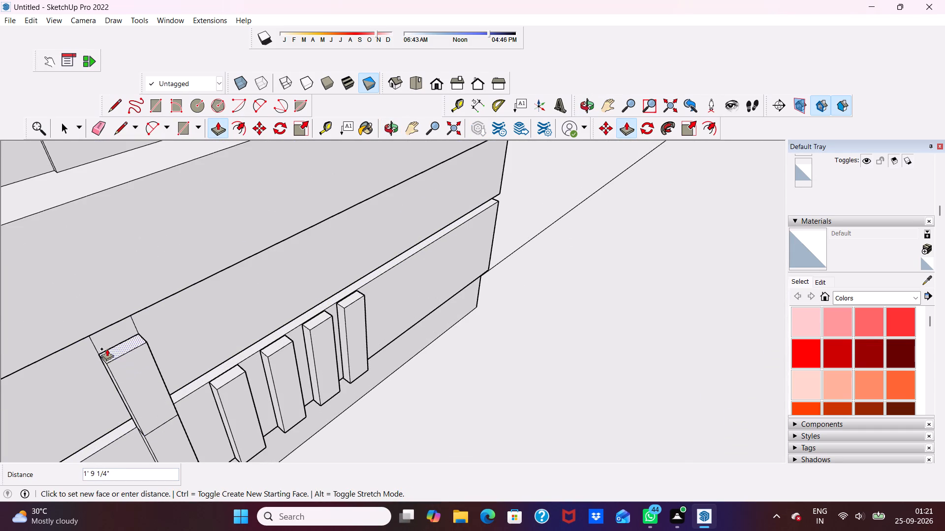
{"action": "left_click", "coordinate": [98, 331]}
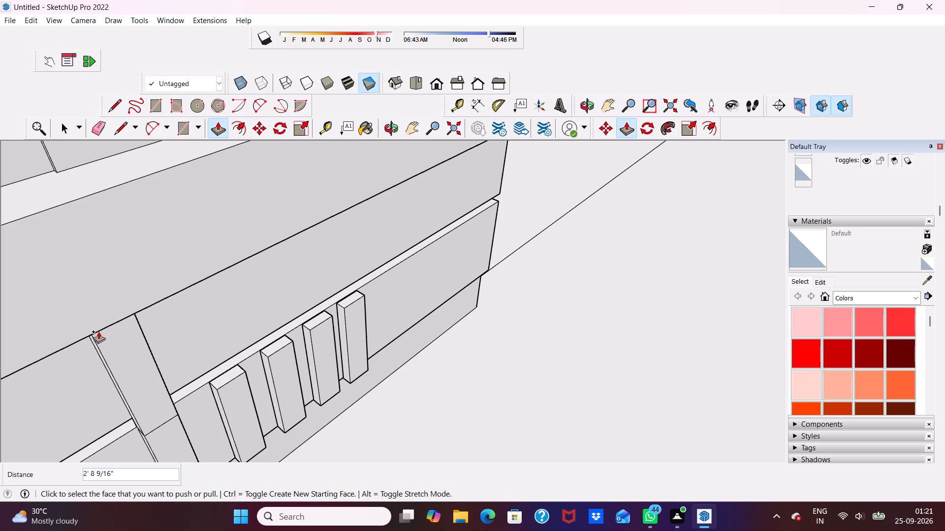
Extend the top of the bar beside the full-height one upward about 1/2" and another 2 11/16" across the groove.
{"action": "middle_click_drag", "start_coordinate": [173, 358], "coordinate": [0, 260]}
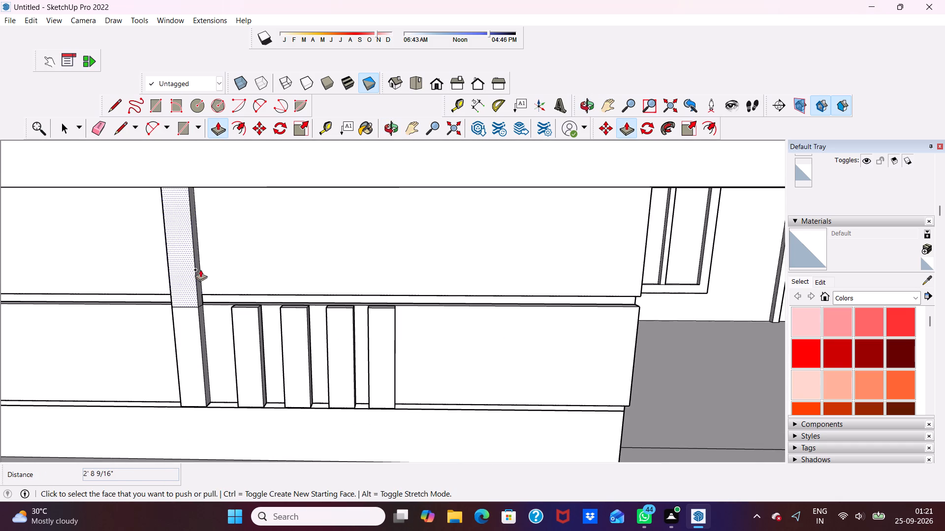
{"action": "scroll", "coordinate": [197, 269], "scroll_direction": "up", "scroll_amount": 4}
{"action": "scroll", "coordinate": [258, 318], "scroll_direction": "up", "scroll_amount": 9}
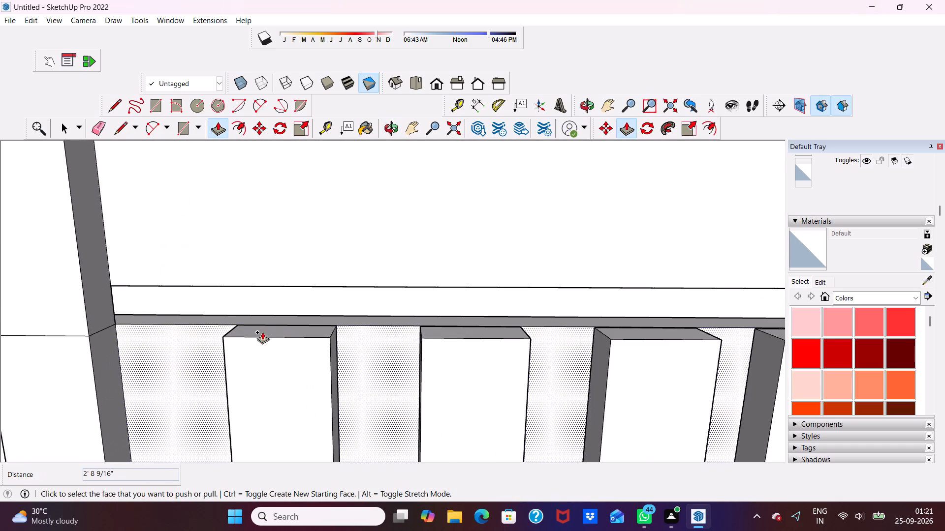
{"action": "left_click_drag", "start_coordinate": [262, 332], "coordinate": [259, 325]}
{"action": "scroll", "coordinate": [238, 246], "scroll_direction": "down", "scroll_amount": 6}
{"action": "scroll", "coordinate": [250, 289], "scroll_direction": "up", "scroll_amount": 8}
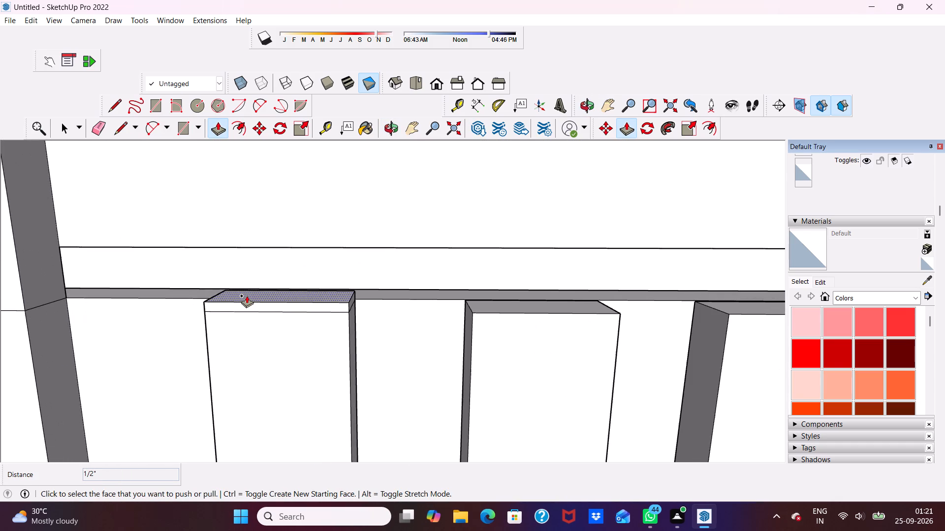
{"action": "left_click_drag", "start_coordinate": [247, 295], "coordinate": [279, 245]}
{"action": "scroll", "coordinate": [280, 206], "scroll_direction": "down", "scroll_amount": 1}
{"action": "scroll", "coordinate": [286, 222], "scroll_direction": "up", "scroll_amount": 1}
{"action": "scroll", "coordinate": [286, 223], "scroll_direction": "down", "scroll_amount": 8}
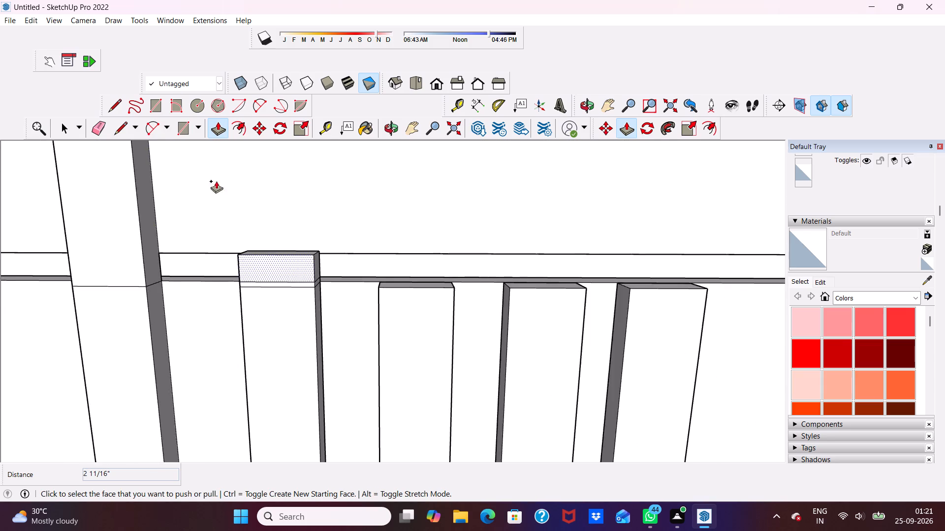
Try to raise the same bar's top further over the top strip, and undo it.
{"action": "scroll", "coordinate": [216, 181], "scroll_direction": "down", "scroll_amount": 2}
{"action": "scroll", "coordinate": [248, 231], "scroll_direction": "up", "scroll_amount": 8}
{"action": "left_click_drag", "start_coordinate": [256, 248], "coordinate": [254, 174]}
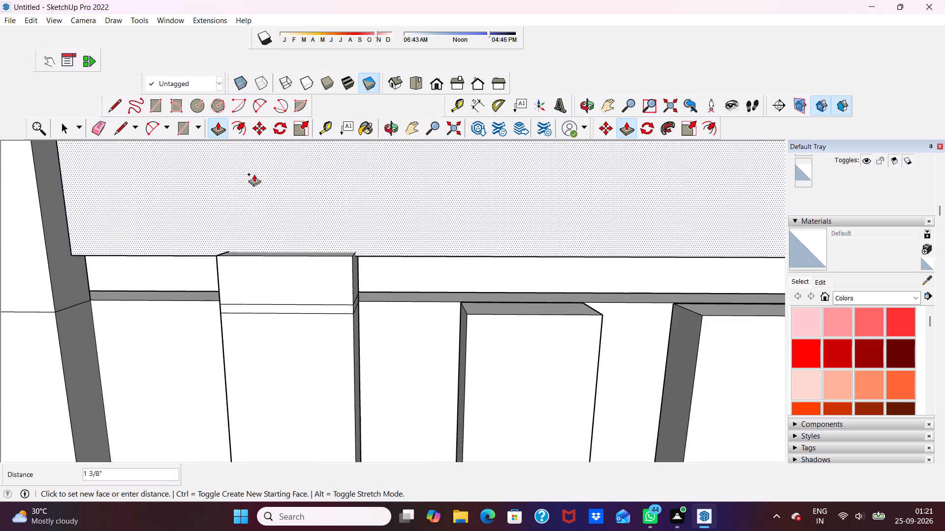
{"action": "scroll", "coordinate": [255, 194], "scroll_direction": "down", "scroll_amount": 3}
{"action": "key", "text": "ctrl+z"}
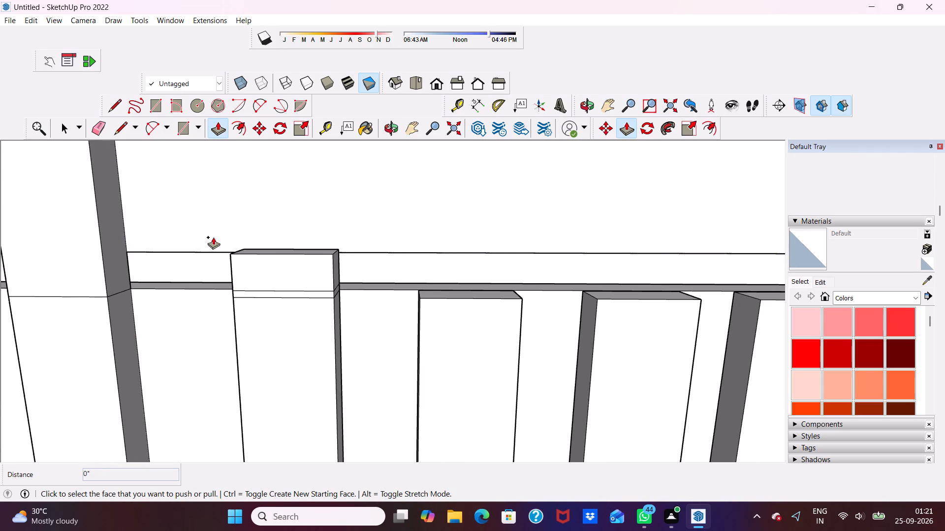
Extend the same bar's top about 2' 2 7/16" further up over the top strip to the underside of the slab.
{"action": "scroll", "coordinate": [95, 303], "scroll_direction": "down", "scroll_amount": 8}
{"action": "scroll", "coordinate": [185, 354], "scroll_direction": "up", "scroll_amount": 1}
{"action": "scroll", "coordinate": [192, 349], "scroll_direction": "down", "scroll_amount": 10}
{"action": "scroll", "coordinate": [239, 279], "scroll_direction": "up", "scroll_amount": 2}
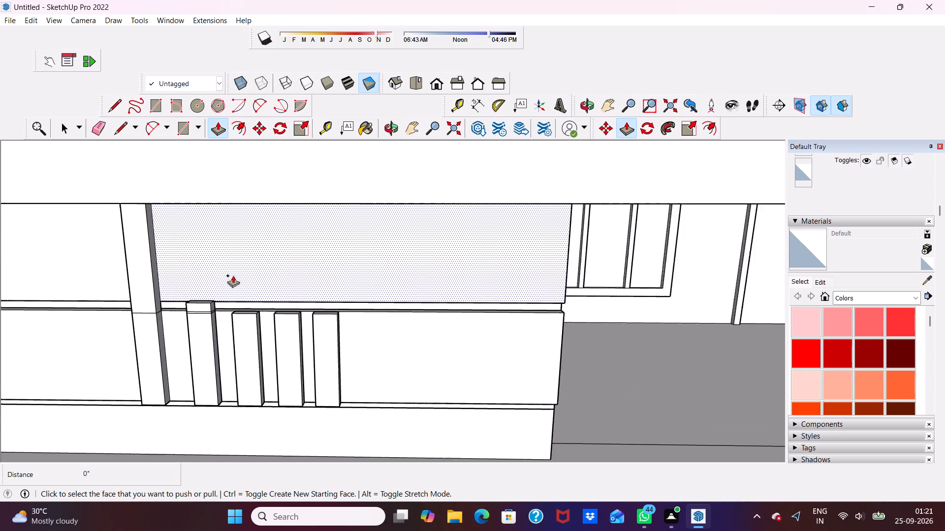
{"action": "scroll", "coordinate": [233, 275], "scroll_direction": "up", "scroll_amount": 2}
{"action": "scroll", "coordinate": [140, 256], "scroll_direction": "down", "scroll_amount": 2}
{"action": "scroll", "coordinate": [191, 278], "scroll_direction": "up", "scroll_amount": 4}
{"action": "scroll", "coordinate": [187, 262], "scroll_direction": "down", "scroll_amount": 1}
{"action": "middle_click_drag", "start_coordinate": [187, 262], "coordinate": [198, 288]}
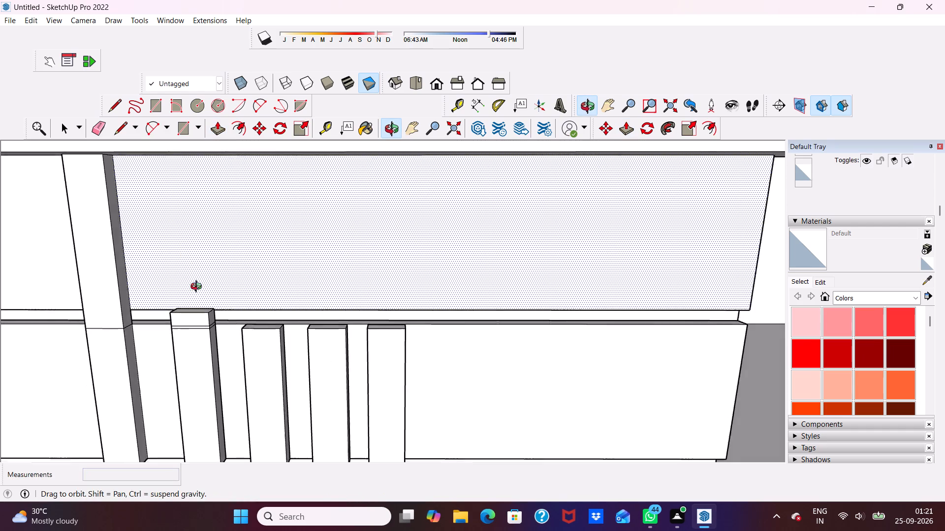
{"action": "middle_click_drag", "start_coordinate": [198, 288], "coordinate": [207, 323]}
{"action": "scroll", "coordinate": [201, 326], "scroll_direction": "up", "scroll_amount": 3}
{"action": "left_click", "coordinate": [187, 319]}
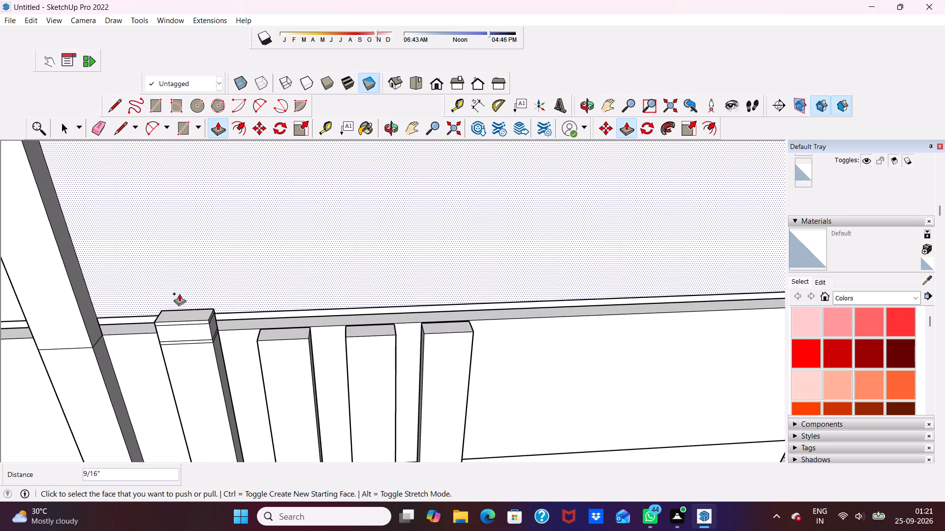
{"action": "left_click_drag", "start_coordinate": [183, 314], "coordinate": [106, 154]}
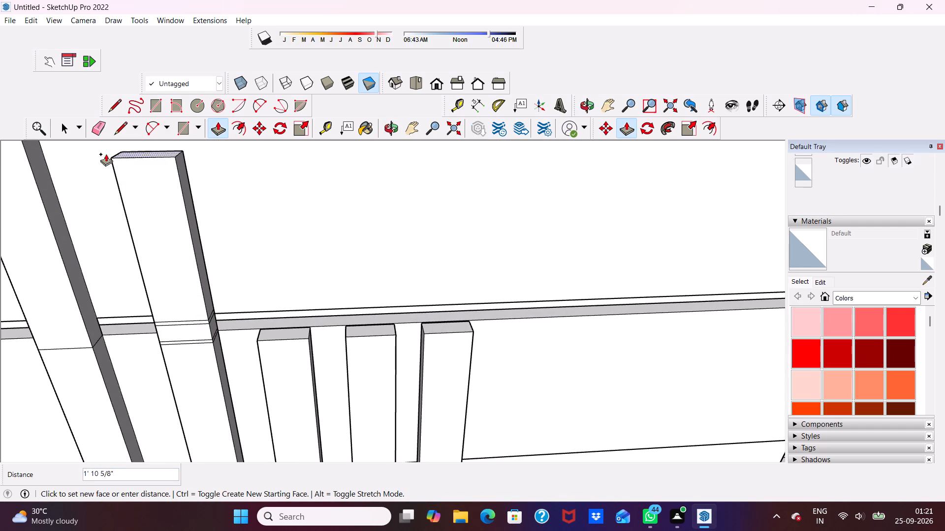
{"action": "left_click_drag", "start_coordinate": [106, 154], "coordinate": [103, 140]}
{"action": "scroll", "coordinate": [153, 220], "scroll_direction": "down", "scroll_amount": 6}
{"action": "scroll", "coordinate": [164, 186], "scroll_direction": "up", "scroll_amount": 5}
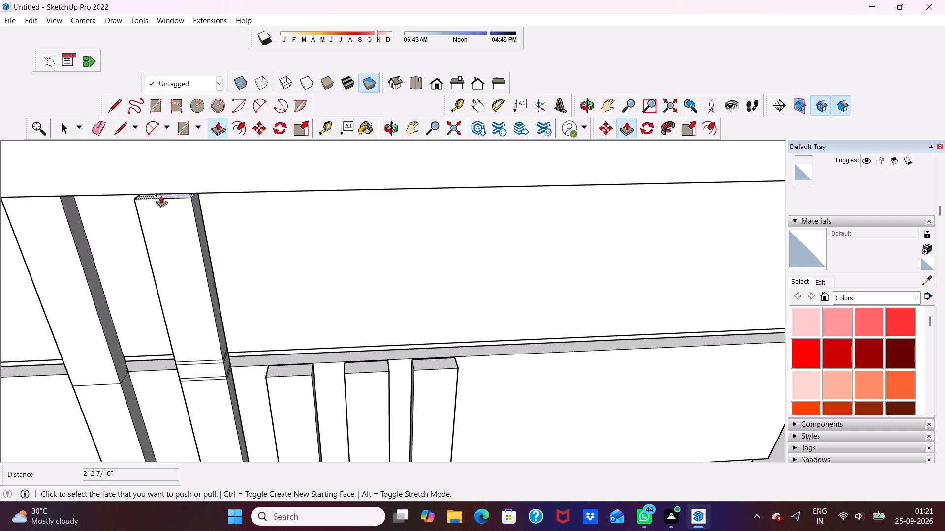
Raise the second bar's top the last short distance to the underside of the overhanging slab.
{"action": "left_click_drag", "start_coordinate": [161, 195], "coordinate": [156, 183]}
Extend the third bar's top upward about 1' 6 13/16" and another 1' 11/16" to the underside of the slab.
{"action": "scroll", "coordinate": [310, 358], "scroll_direction": "up", "scroll_amount": 5}
{"action": "left_click_drag", "start_coordinate": [304, 377], "coordinate": [271, 188]}
{"action": "scroll", "coordinate": [255, 215], "scroll_direction": "down", "scroll_amount": 11}
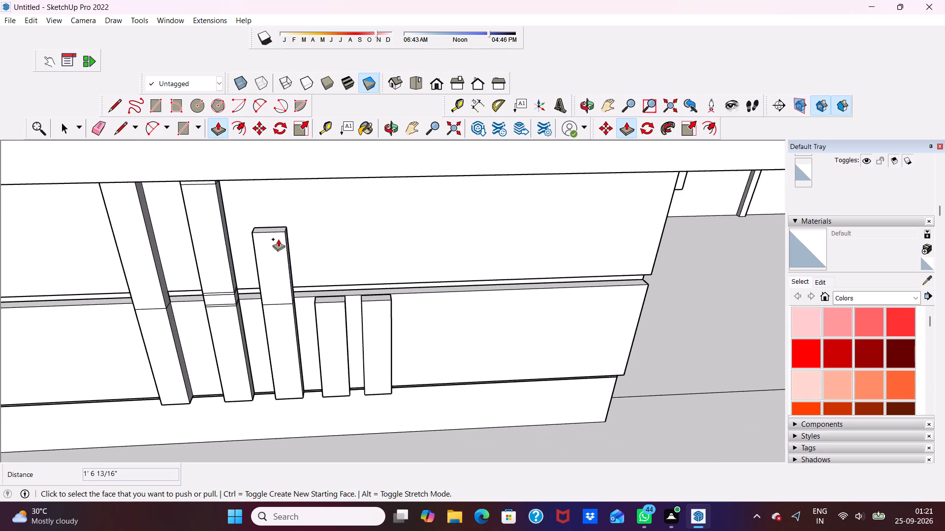
{"action": "scroll", "coordinate": [274, 230], "scroll_direction": "up", "scroll_amount": 2}
{"action": "left_click_drag", "start_coordinate": [274, 230], "coordinate": [273, 162]}
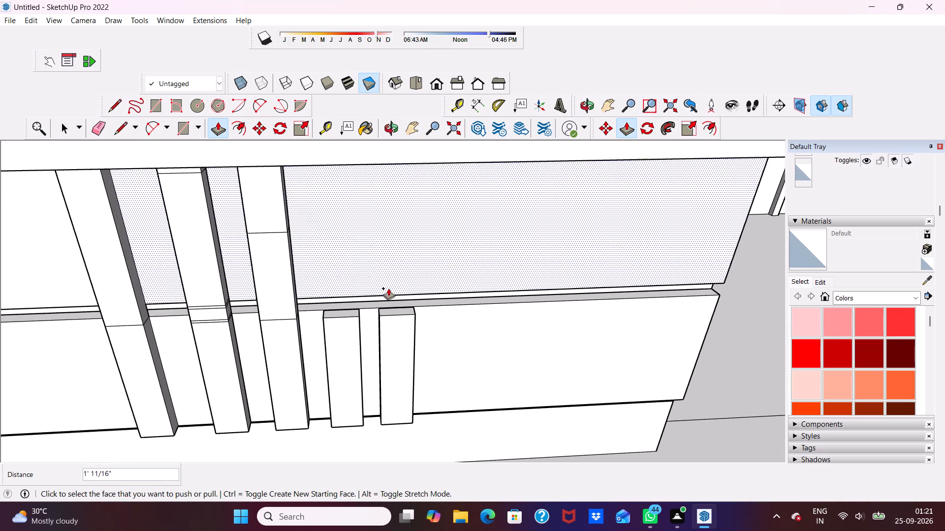
Extend the fourth bar's top upward about 2' 5/16", another 4 3/4" and a final 1 9/16" to the underside of the slab.
{"action": "scroll", "coordinate": [350, 316], "scroll_direction": "up", "scroll_amount": 3}
{"action": "left_click_drag", "start_coordinate": [342, 312], "coordinate": [333, 149]}
{"action": "scroll", "coordinate": [319, 157], "scroll_direction": "down", "scroll_amount": 3}
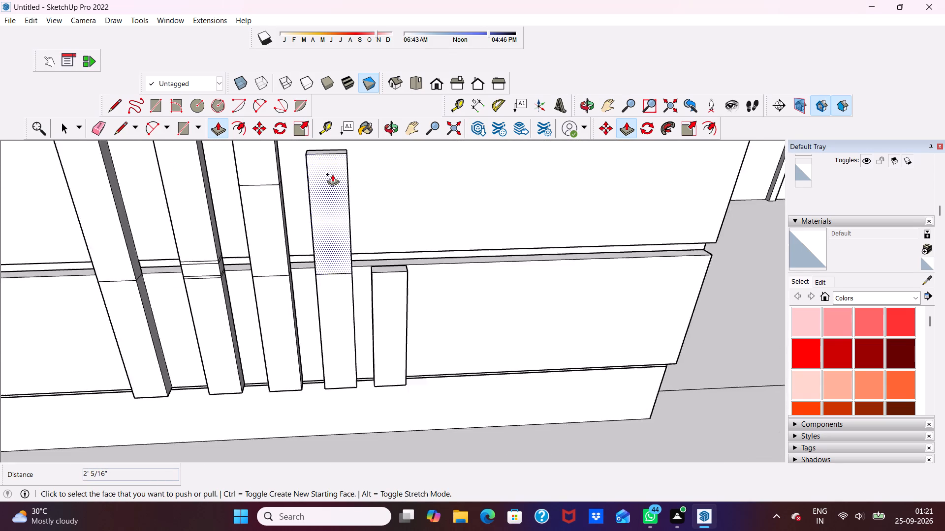
{"action": "scroll", "coordinate": [332, 174], "scroll_direction": "down", "scroll_amount": 8}
{"action": "scroll", "coordinate": [365, 319], "scroll_direction": "up", "scroll_amount": 1}
{"action": "scroll", "coordinate": [339, 189], "scroll_direction": "up", "scroll_amount": 10}
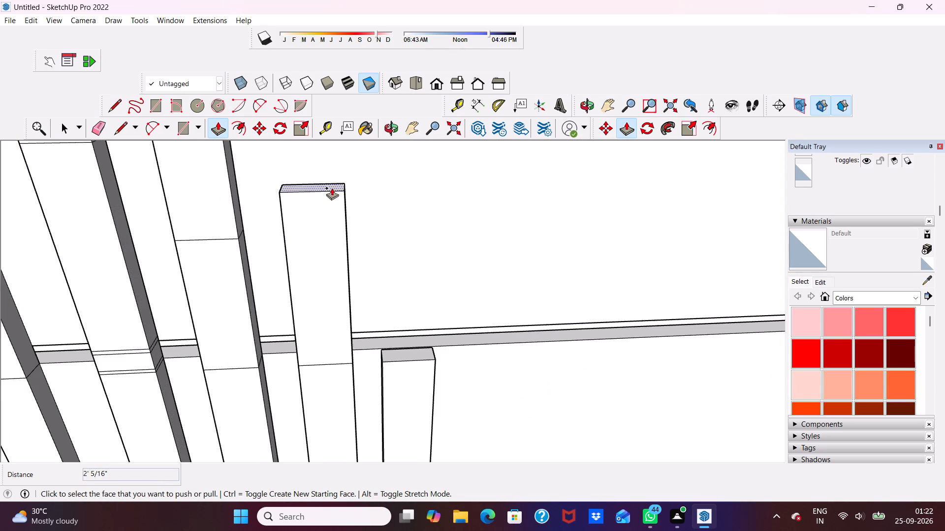
{"action": "left_click_drag", "start_coordinate": [332, 188], "coordinate": [332, 147]}
{"action": "scroll", "coordinate": [328, 207], "scroll_direction": "down", "scroll_amount": 9}
{"action": "scroll", "coordinate": [326, 204], "scroll_direction": "up", "scroll_amount": 2}
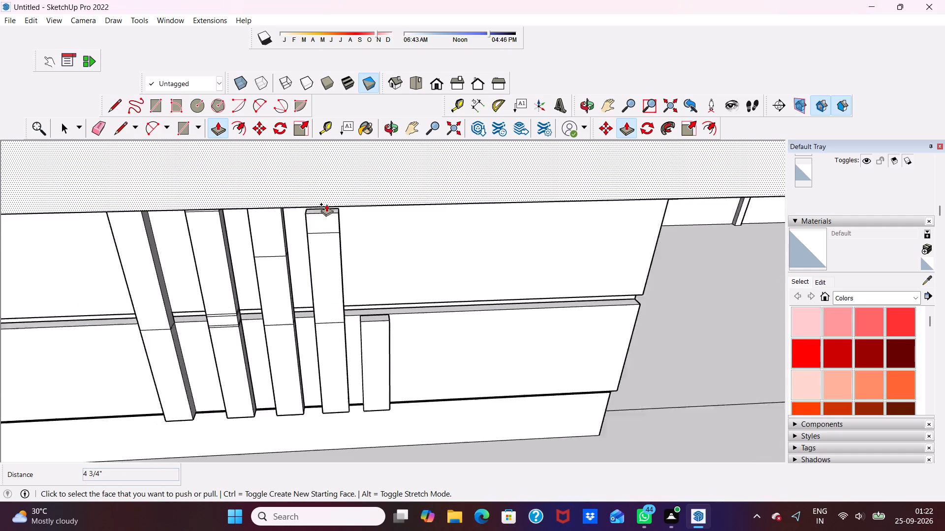
{"action": "scroll", "coordinate": [326, 204], "scroll_direction": "up", "scroll_amount": 3}
{"action": "left_click_drag", "start_coordinate": [330, 212], "coordinate": [330, 204]}
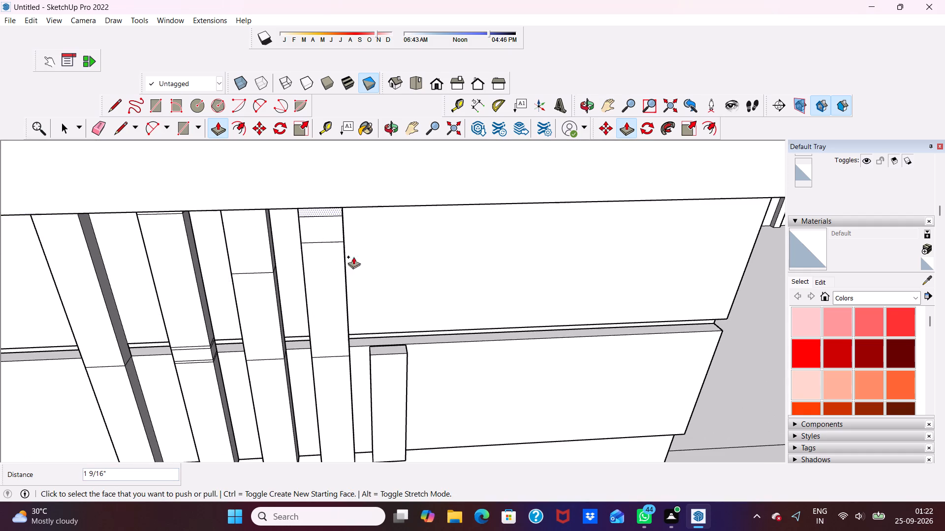
Extend the fifth bar's top in stages, about 1' 5 5/8", 6 15/16" and a last 3/4", up to the underside of the slab.
{"action": "scroll", "coordinate": [406, 339], "scroll_direction": "up", "scroll_amount": 4}
{"action": "left_click_drag", "start_coordinate": [382, 355], "coordinate": [372, 285]}
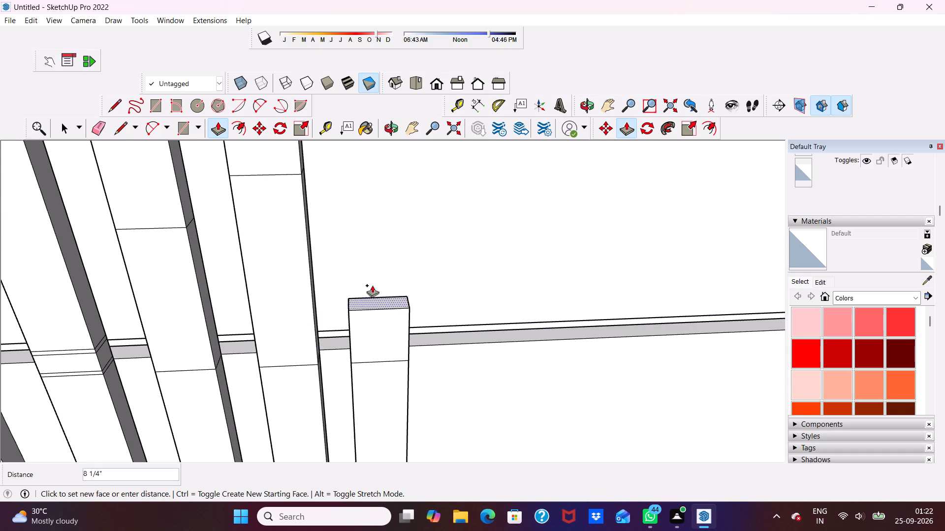
{"action": "left_click_drag", "start_coordinate": [372, 285], "coordinate": [368, 228]}
{"action": "scroll", "coordinate": [368, 228], "scroll_direction": "down", "scroll_amount": 10}
{"action": "scroll", "coordinate": [382, 248], "scroll_direction": "up", "scroll_amount": 8}
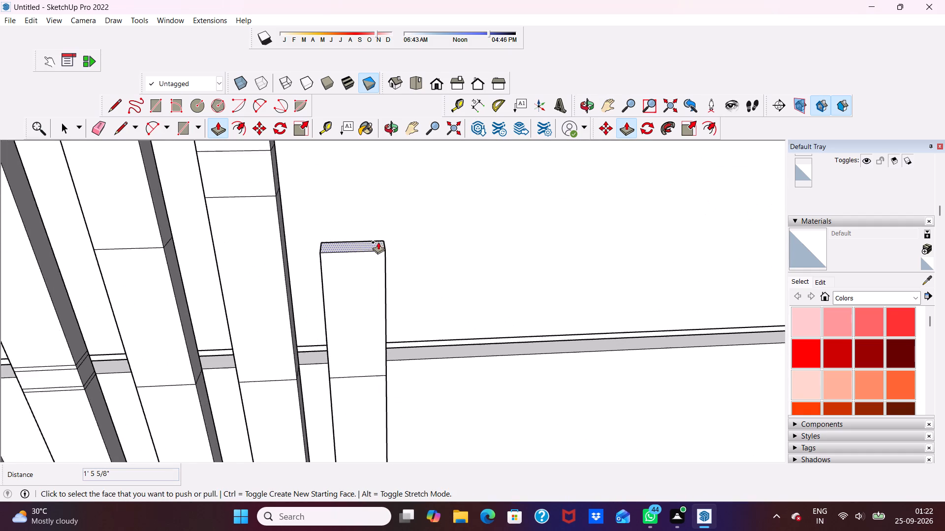
{"action": "scroll", "coordinate": [378, 242], "scroll_direction": "up", "scroll_amount": 2}
{"action": "left_click_drag", "start_coordinate": [368, 245], "coordinate": [341, 180]}
{"action": "scroll", "coordinate": [327, 199], "scroll_direction": "down", "scroll_amount": 11}
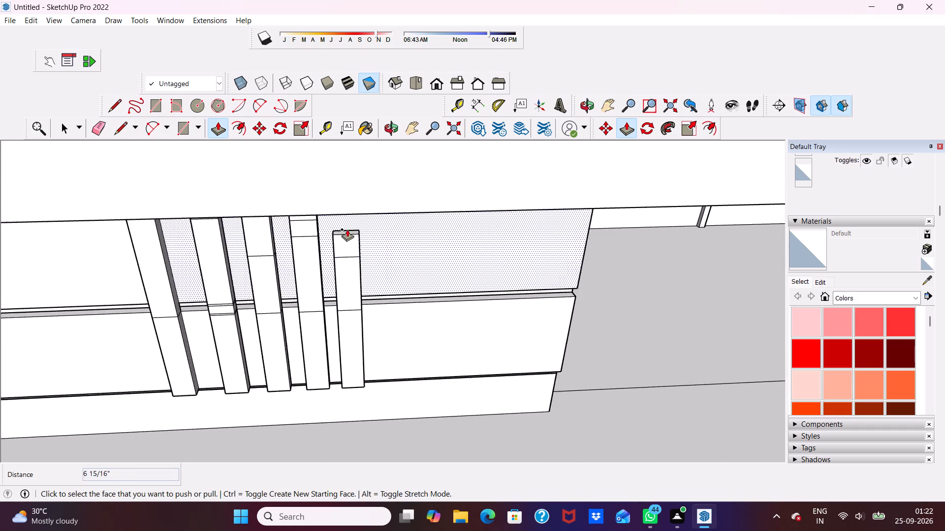
{"action": "scroll", "coordinate": [347, 229], "scroll_direction": "up", "scroll_amount": 9}
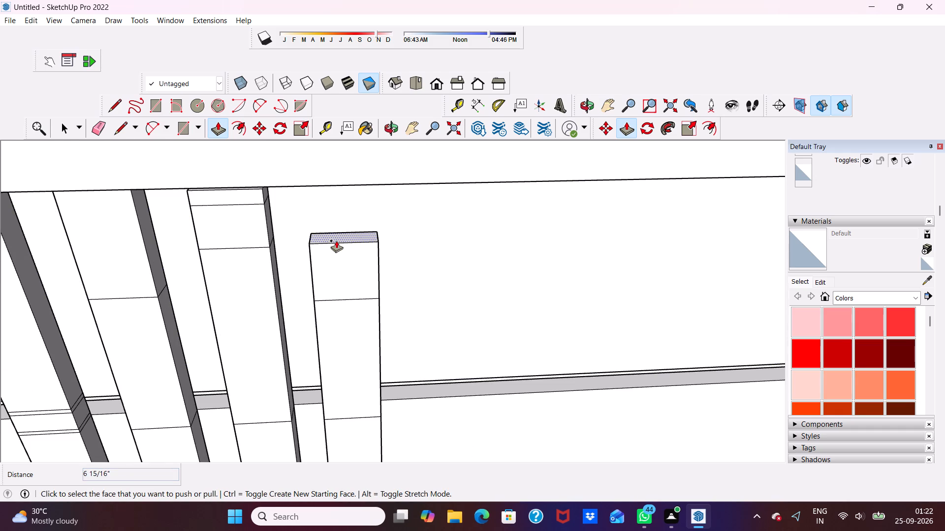
{"action": "left_click_drag", "start_coordinate": [336, 240], "coordinate": [322, 191]}
{"action": "left_click_drag", "start_coordinate": [322, 190], "coordinate": [320, 183]}
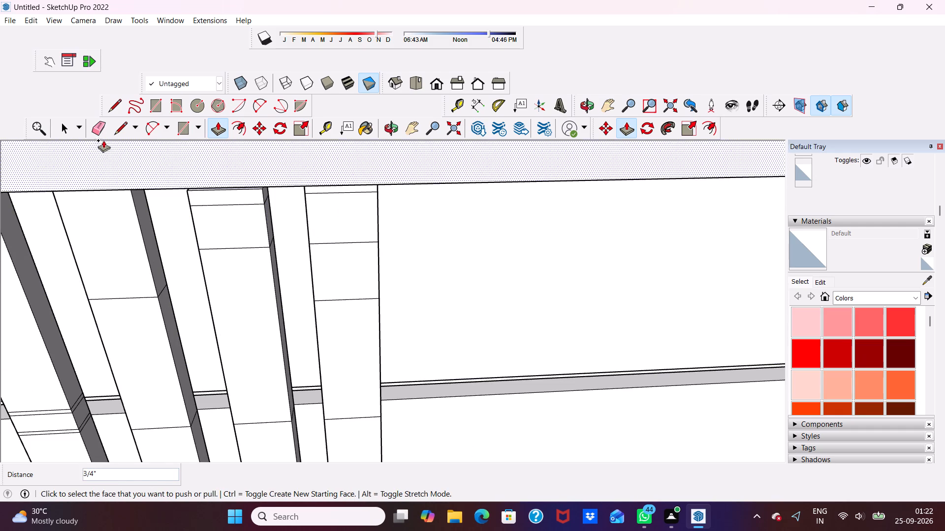
Erase the leftover horizontal seam lines across the upper front faces of the fourth and fifth bars.
{"action": "left_click", "coordinate": [95, 122]}
{"action": "left_click_drag", "start_coordinate": [208, 204], "coordinate": [212, 224]}
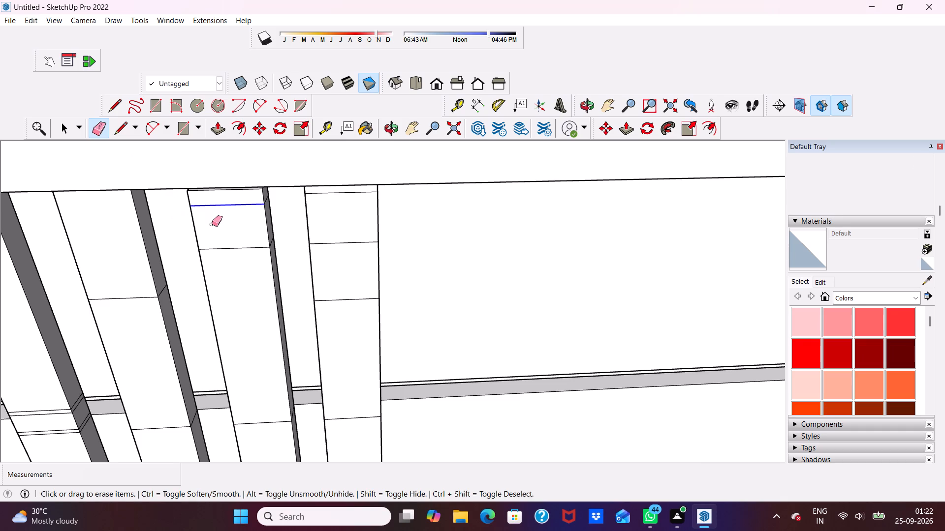
{"action": "left_click_drag", "start_coordinate": [212, 224], "coordinate": [216, 252]}
{"action": "left_click_drag", "start_coordinate": [323, 192], "coordinate": [330, 206]}
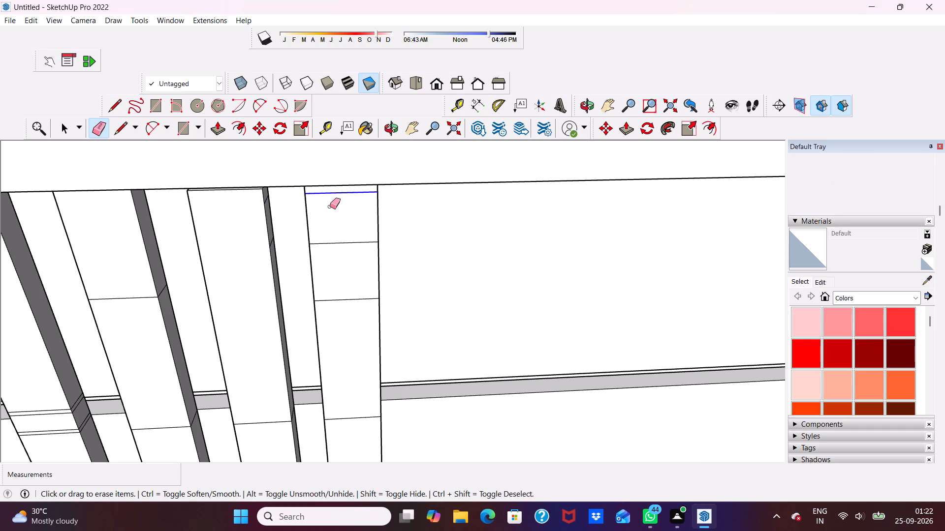
{"action": "left_click_drag", "start_coordinate": [330, 206], "coordinate": [343, 308]}
Erase the seam lines near the groove on the fronts of the fifth, second and first bars and on the first bar's side.
{"action": "scroll", "coordinate": [342, 308], "scroll_direction": "down", "scroll_amount": 7}
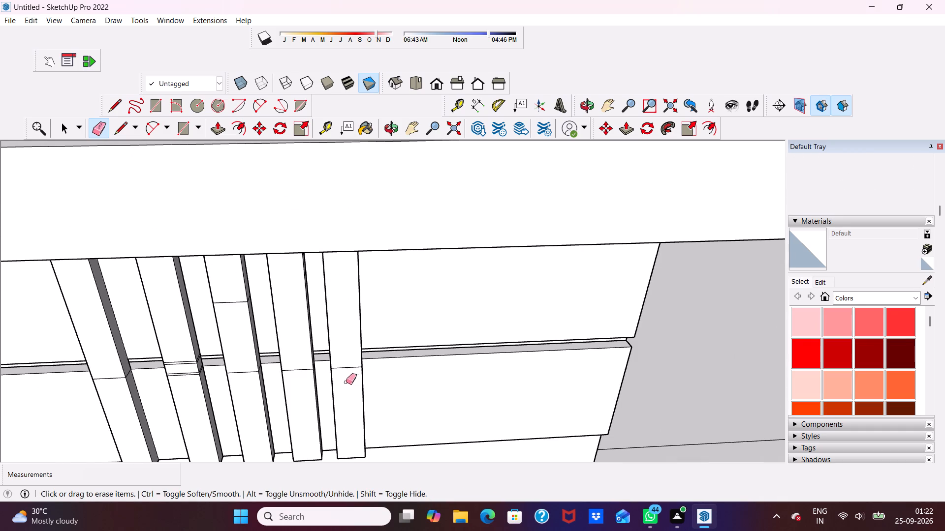
{"action": "left_click", "coordinate": [348, 368]}
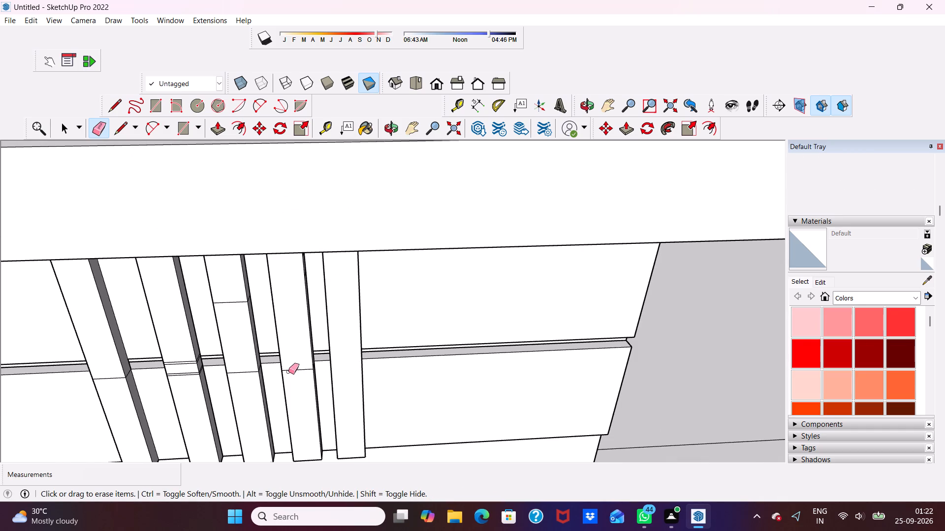
{"action": "left_click", "coordinate": [288, 372]}
{"action": "left_click_drag", "start_coordinate": [178, 355], "coordinate": [187, 380]}
{"action": "left_click_drag", "start_coordinate": [105, 374], "coordinate": [109, 382]}
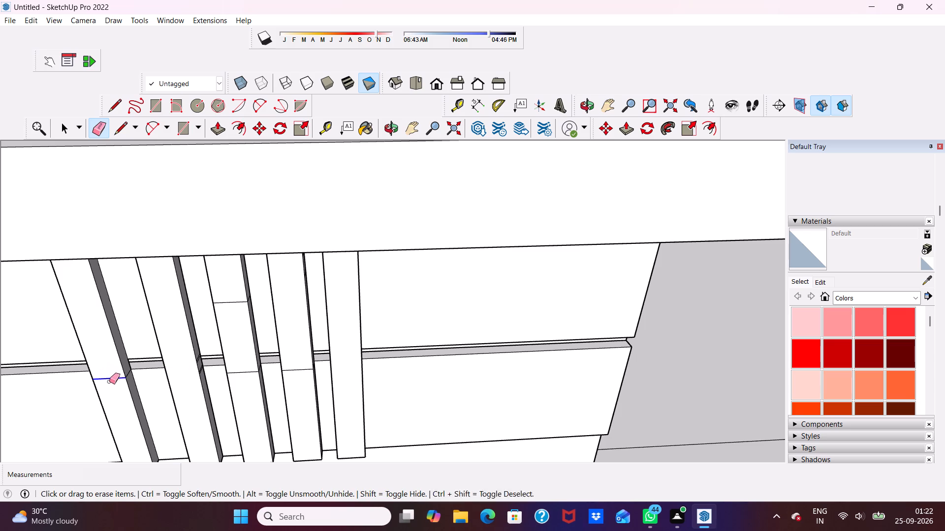
{"action": "left_click_drag", "start_coordinate": [109, 382], "coordinate": [110, 383]}
{"action": "scroll", "coordinate": [132, 377], "scroll_direction": "up", "scroll_amount": 4}
{"action": "left_click", "coordinate": [127, 372]}
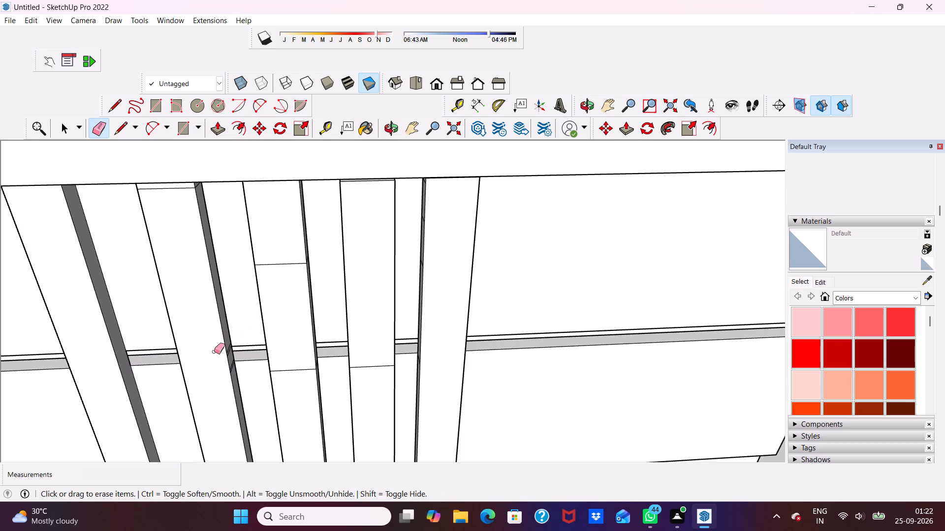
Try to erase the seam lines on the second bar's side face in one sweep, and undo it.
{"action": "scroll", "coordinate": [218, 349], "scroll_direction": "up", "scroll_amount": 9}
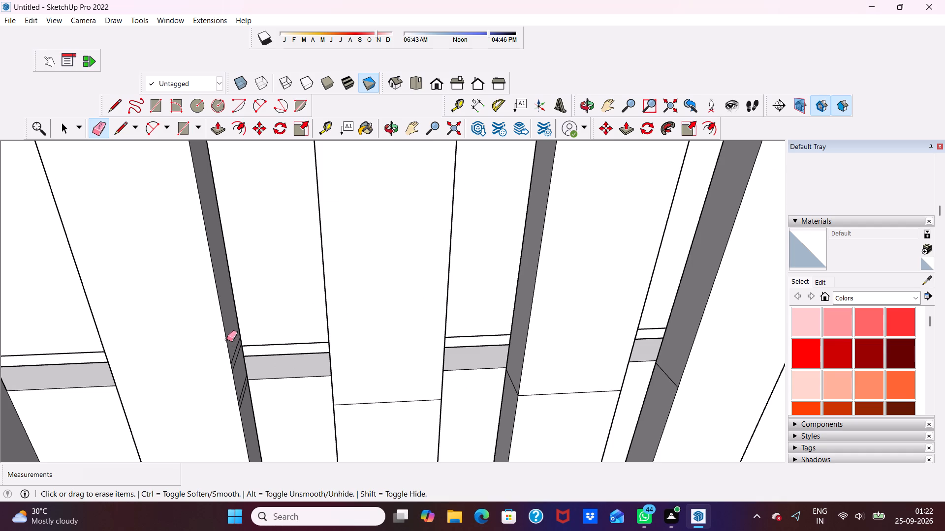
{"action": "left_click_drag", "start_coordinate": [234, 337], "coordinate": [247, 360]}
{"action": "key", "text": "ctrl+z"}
Erase the two pairs of slanted seam lines on the second bar's side face beside the groove.
{"action": "scroll", "coordinate": [219, 423], "scroll_direction": "up", "scroll_amount": 8}
{"action": "left_click", "coordinate": [251, 390]}
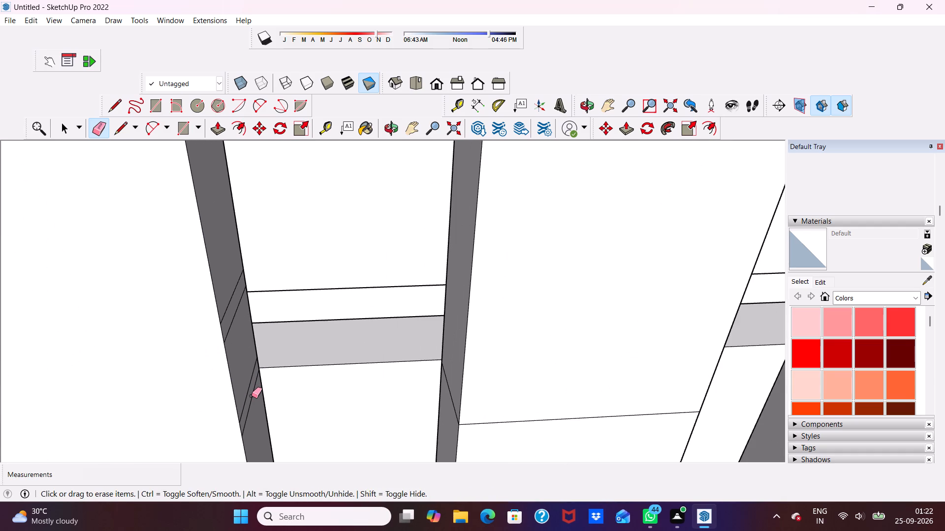
{"action": "left_click", "coordinate": [252, 396]}
{"action": "left_click", "coordinate": [247, 393]}
{"action": "left_click_drag", "start_coordinate": [229, 301], "coordinate": [233, 303]}
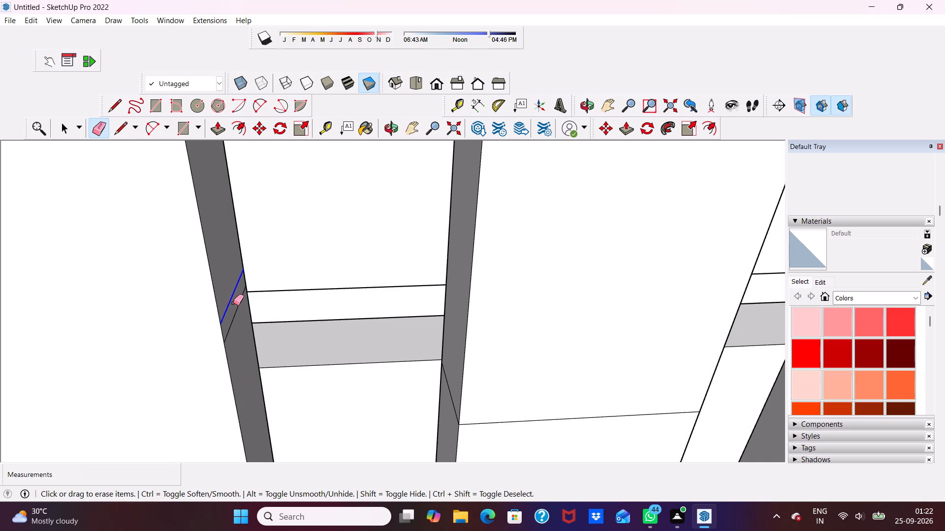
{"action": "left_click_drag", "start_coordinate": [233, 303], "coordinate": [238, 314]}
{"action": "scroll", "coordinate": [229, 317], "scroll_direction": "down", "scroll_amount": 3}
{"action": "scroll", "coordinate": [229, 318], "scroll_direction": "up", "scroll_amount": 1}
{"action": "scroll", "coordinate": [230, 320], "scroll_direction": "down", "scroll_amount": 20}
{"action": "scroll", "coordinate": [230, 320], "scroll_direction": "down", "scroll_amount": 2}
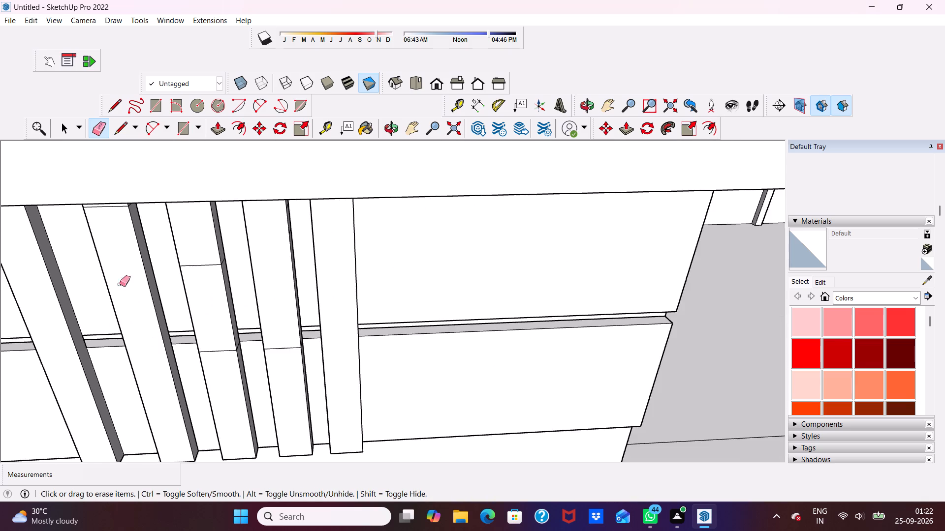
Erase the upper and groove-level seam lines on the third bar's front and side faces.
{"action": "scroll", "coordinate": [112, 250], "scroll_direction": "up", "scroll_amount": 6}
{"action": "left_click", "coordinate": [260, 288]}
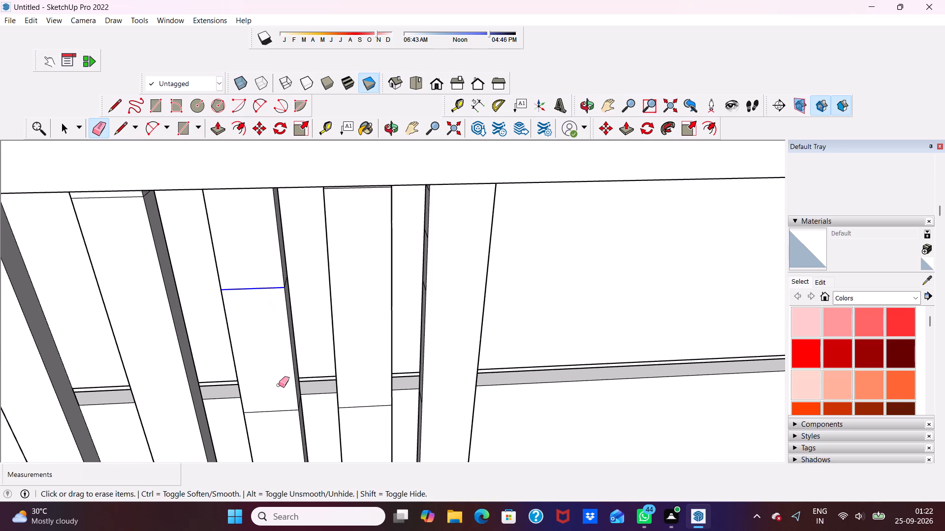
{"action": "left_click", "coordinate": [269, 413]}
{"action": "middle_click_drag", "start_coordinate": [282, 392], "coordinate": [194, 437]}
{"action": "scroll", "coordinate": [314, 256], "scroll_direction": "up", "scroll_amount": 3}
{"action": "left_click", "coordinate": [300, 263]}
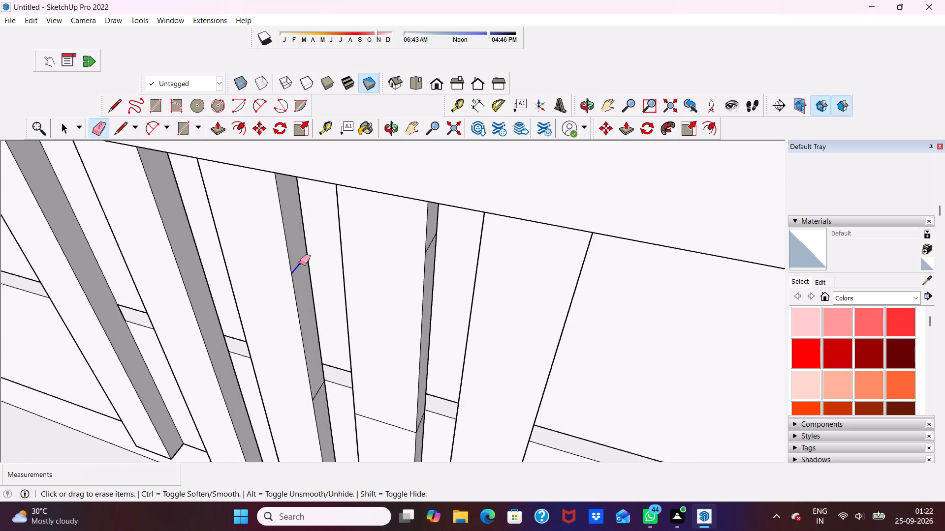
{"action": "left_click", "coordinate": [318, 393]}
Erase the fourth bar's front seam line near the groove and the seam lines on its side face near the groove and slab.
{"action": "left_click", "coordinate": [367, 417]}
{"action": "scroll", "coordinate": [457, 423], "scroll_direction": "up", "scroll_amount": 5}
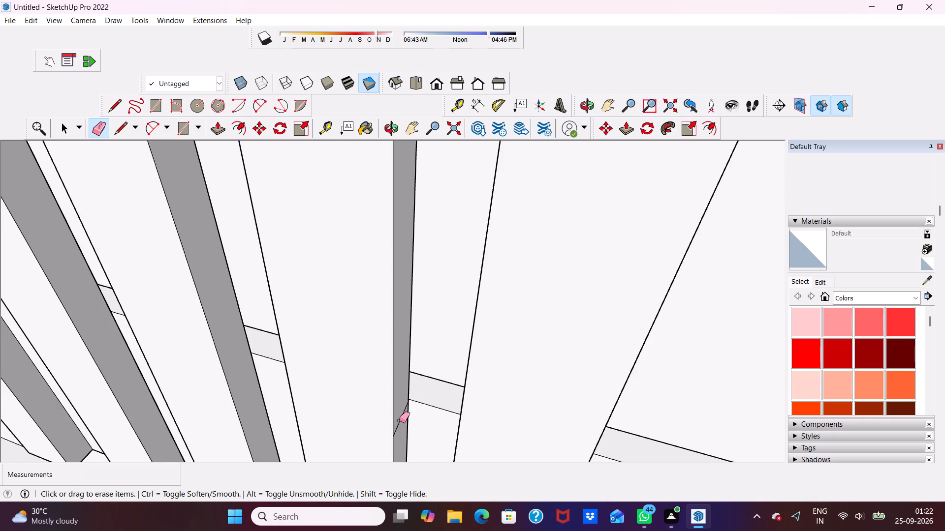
{"action": "left_click", "coordinate": [399, 420]}
{"action": "scroll", "coordinate": [399, 382], "scroll_direction": "down", "scroll_amount": 11}
{"action": "scroll", "coordinate": [383, 291], "scroll_direction": "up", "scroll_amount": 4}
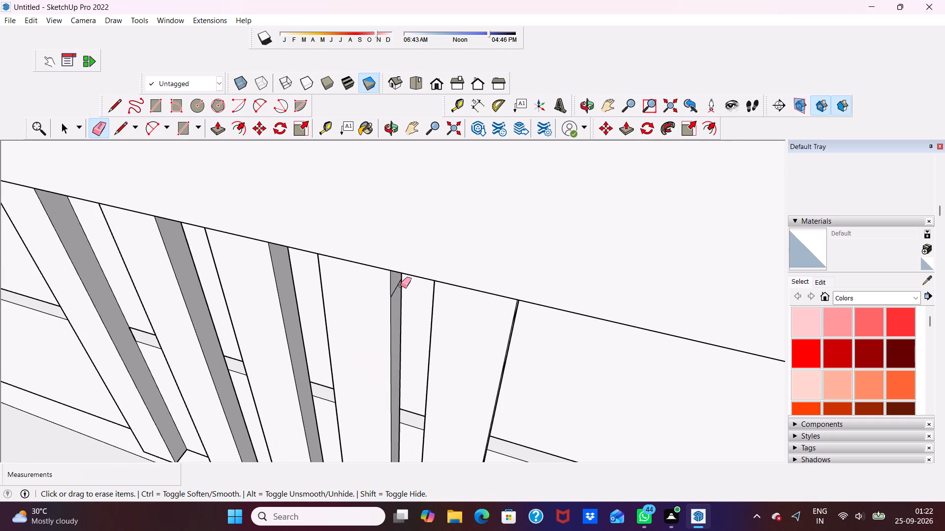
{"action": "left_click", "coordinate": [399, 283]}
Erase the leftover seam lines along the fifth bar's side face, from near the slab down to the groove.
{"action": "scroll", "coordinate": [346, 383], "scroll_direction": "down", "scroll_amount": 5}
{"action": "scroll", "coordinate": [493, 354], "scroll_direction": "down", "scroll_amount": 1}
{"action": "middle_click_drag", "start_coordinate": [493, 354], "coordinate": [431, 308]}
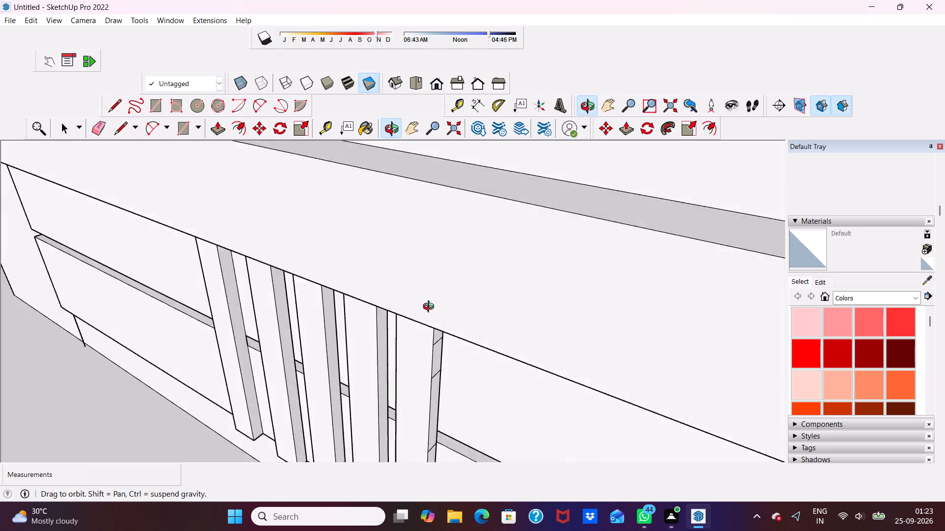
{"action": "middle_click_drag", "start_coordinate": [431, 308], "coordinate": [404, 246]}
{"action": "scroll", "coordinate": [406, 307], "scroll_direction": "up", "scroll_amount": 4}
{"action": "left_click_drag", "start_coordinate": [424, 243], "coordinate": [430, 386]}
{"action": "scroll", "coordinate": [425, 378], "scroll_direction": "down", "scroll_amount": 11}
{"action": "scroll", "coordinate": [474, 452], "scroll_direction": "up", "scroll_amount": 3}
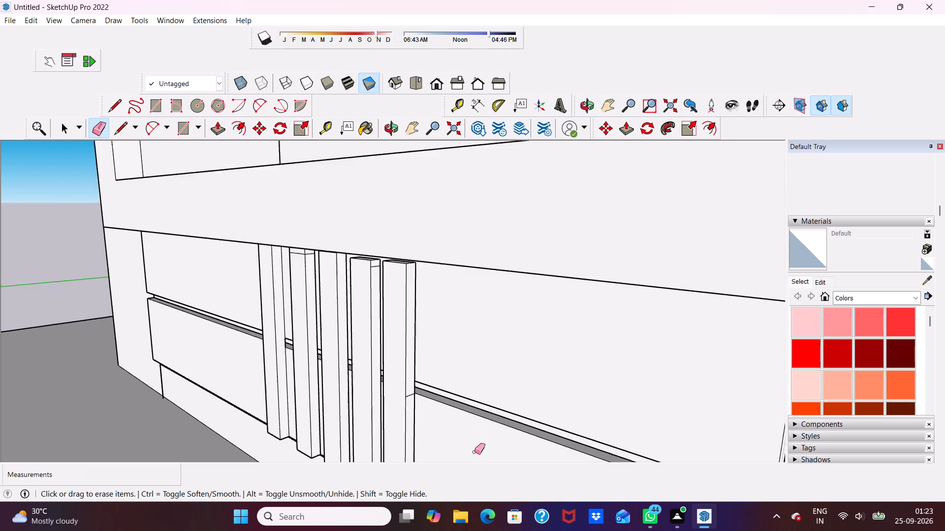
{"action": "scroll", "coordinate": [474, 452], "scroll_direction": "up", "scroll_amount": 2}
{"action": "left_click", "coordinate": [397, 383]}
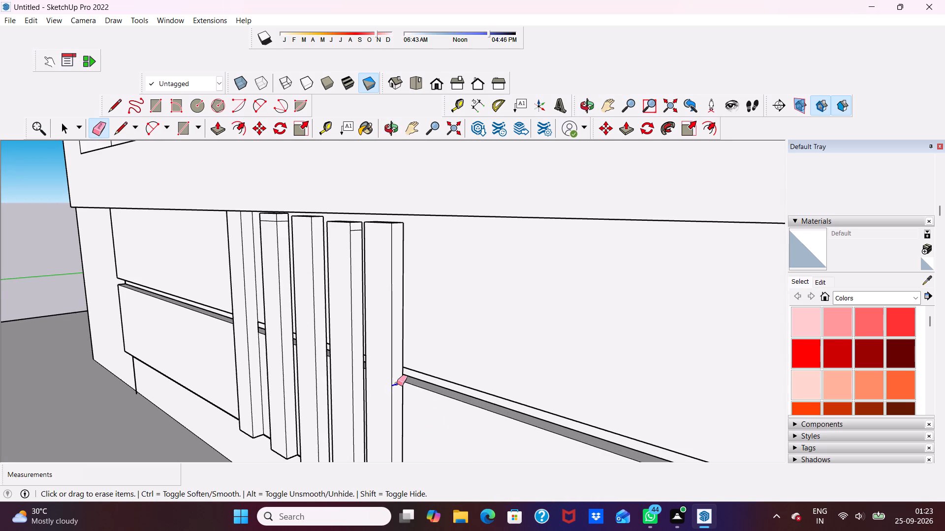
Erase the remaining short seam lines near the tops of the fourth bar's side and the second bar's side and front.
{"action": "left_click", "coordinate": [354, 231]}
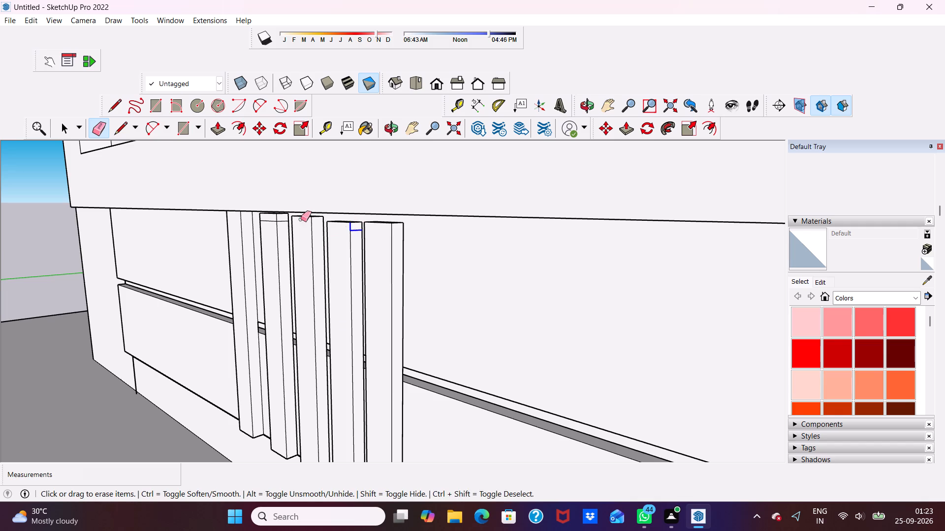
{"action": "scroll", "coordinate": [301, 219], "scroll_direction": "up", "scroll_amount": 5}
{"action": "left_click", "coordinate": [267, 223]}
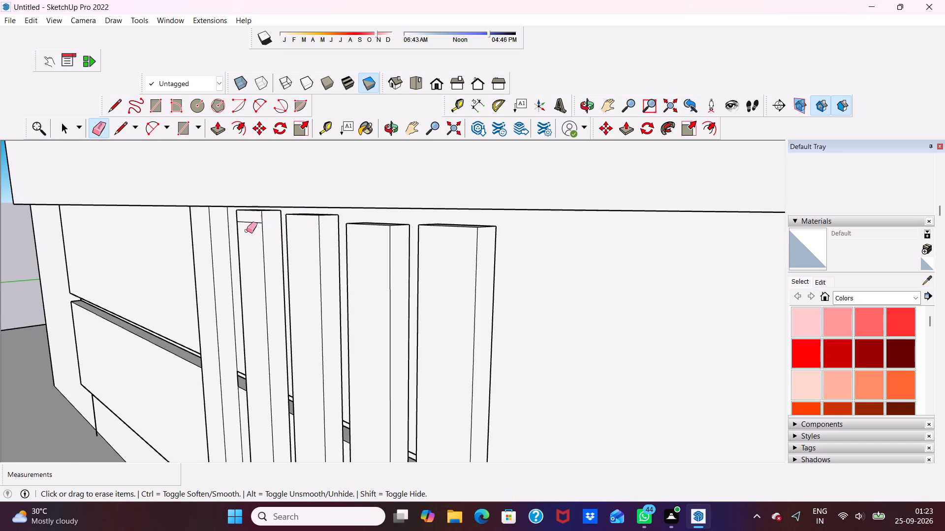
{"action": "left_click", "coordinate": [251, 223]}
Erase the seam lines on the fifth bar's side face away from the porch, from near the slab down to the groove.
{"action": "scroll", "coordinate": [232, 237], "scroll_direction": "down", "scroll_amount": 5}
{"action": "middle_click_drag", "start_coordinate": [279, 297], "coordinate": [504, 252]}
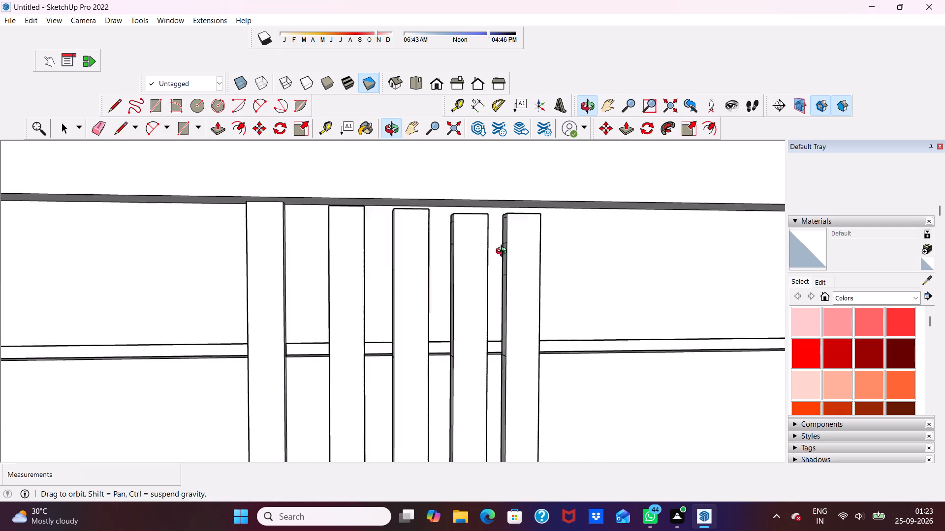
{"action": "middle_click_drag", "start_coordinate": [504, 252], "coordinate": [559, 236]}
{"action": "scroll", "coordinate": [522, 252], "scroll_direction": "up", "scroll_amount": 5}
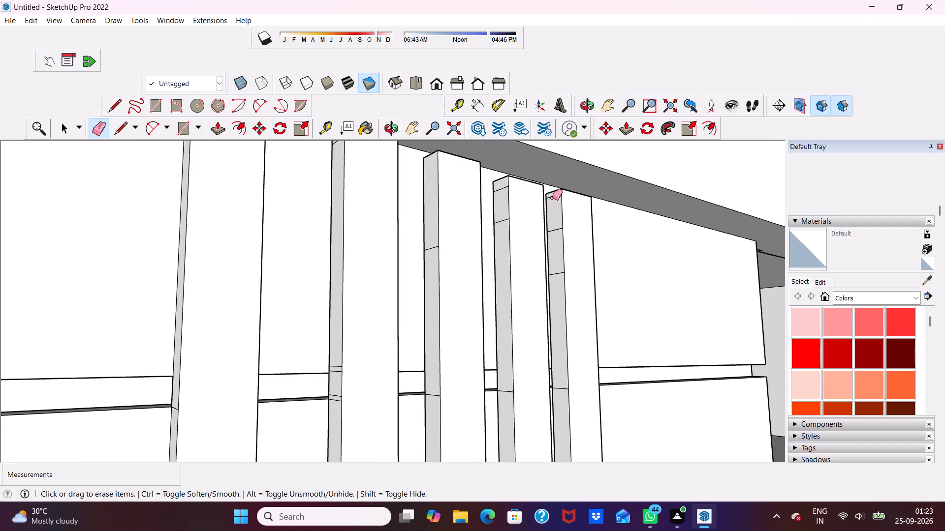
{"action": "left_click_drag", "start_coordinate": [553, 196], "coordinate": [560, 264]}
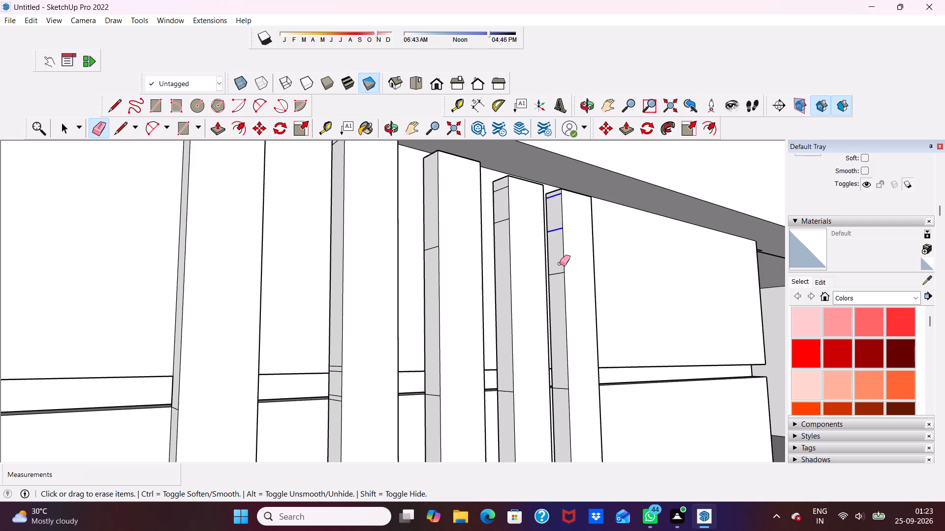
{"action": "left_click", "coordinate": [556, 275]}
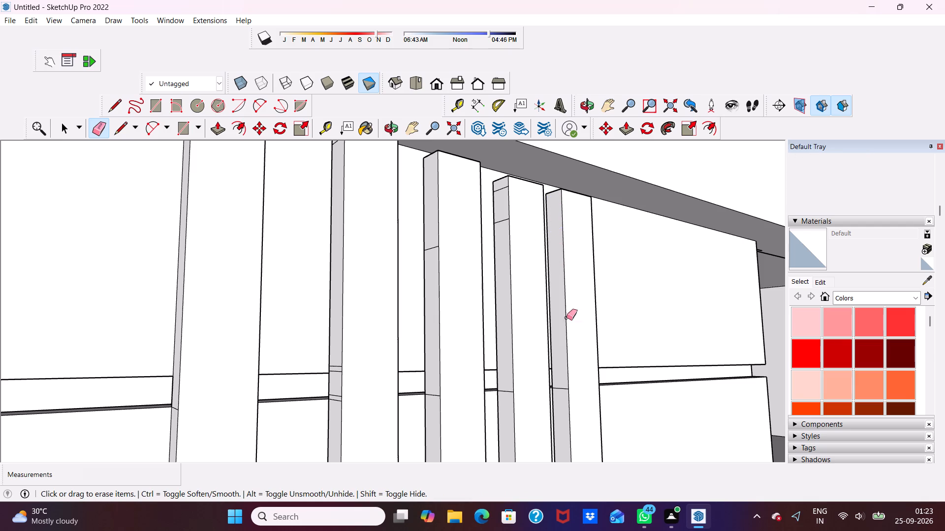
{"action": "left_click", "coordinate": [558, 389]}
Erase the fourth bar's seam lines near the top and at the groove on the side face away from the porch, undoing any mistaken erasure.
{"action": "left_click_drag", "start_coordinate": [500, 188], "coordinate": [526, 229]}
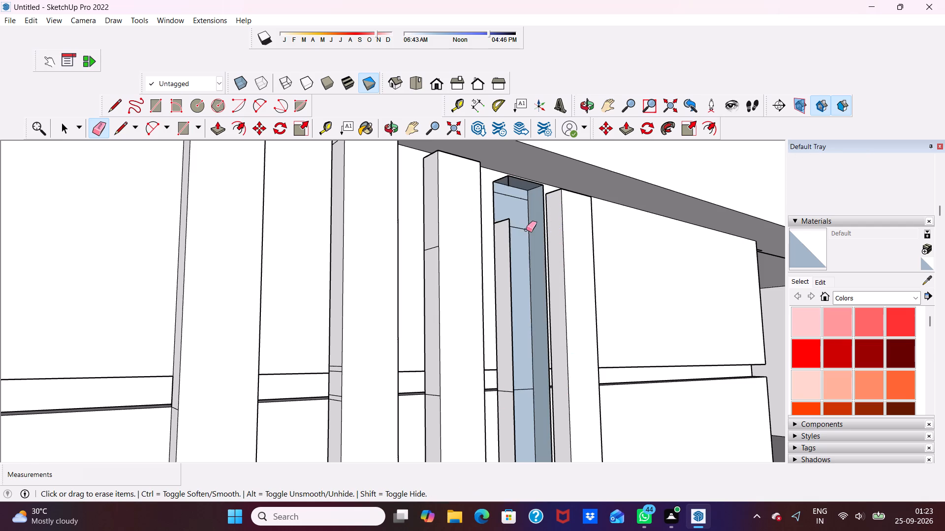
{"action": "key", "text": "ctrl+z"}
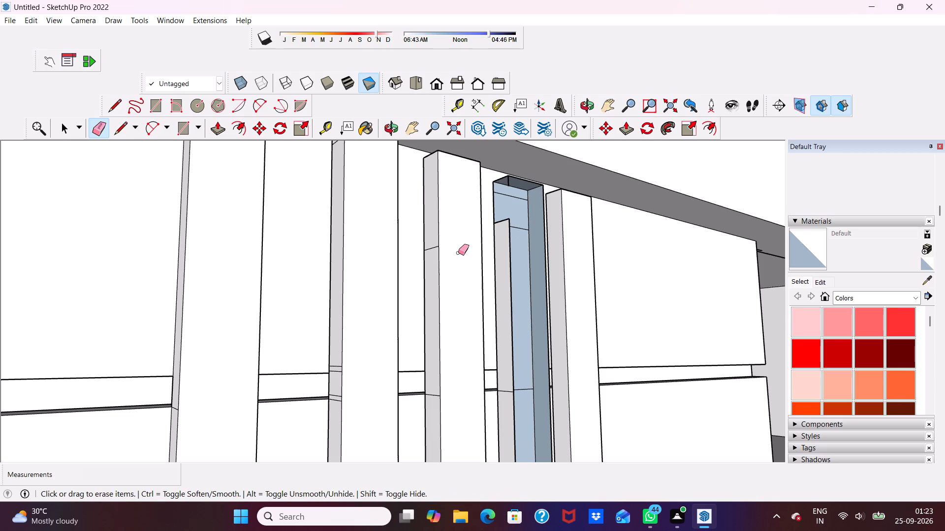
{"action": "scroll", "coordinate": [482, 228], "scroll_direction": "up", "scroll_amount": 5}
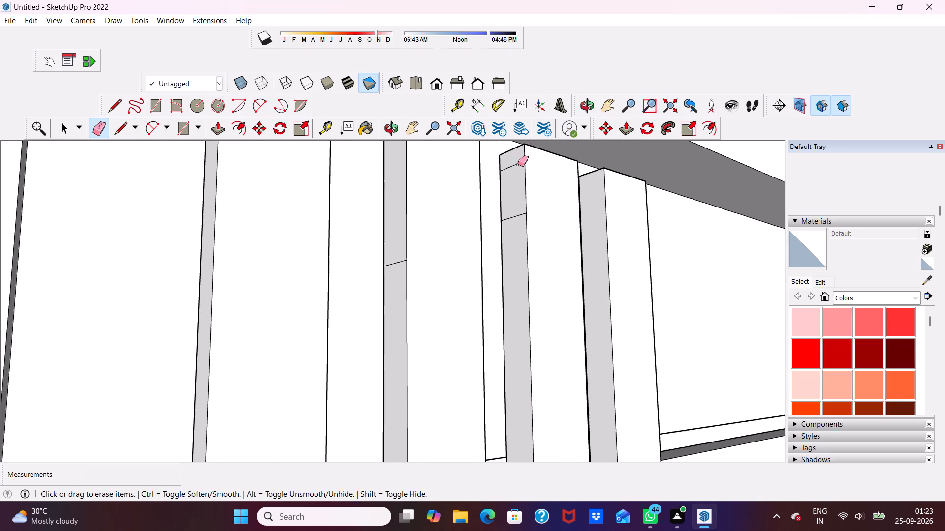
{"action": "left_click", "coordinate": [518, 164]}
{"action": "left_click", "coordinate": [523, 215]}
{"action": "scroll", "coordinate": [514, 205], "scroll_direction": "down", "scroll_amount": 4}
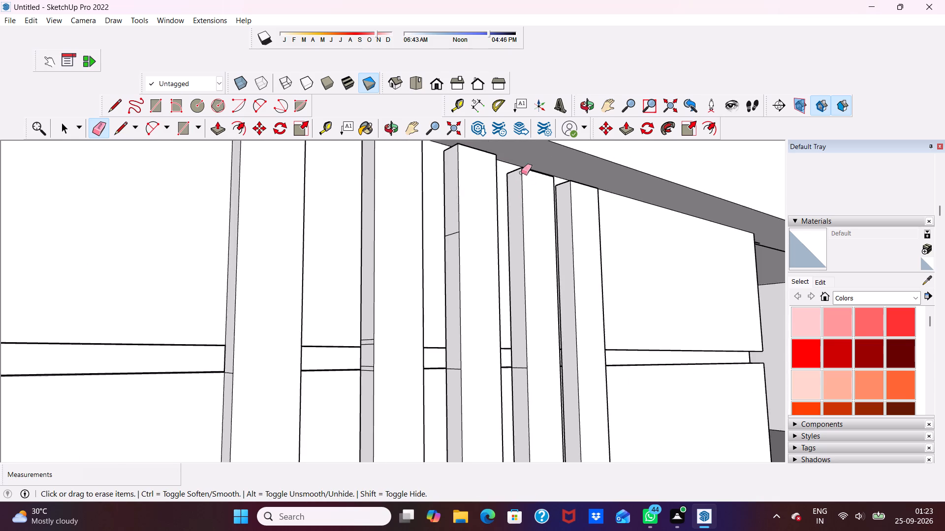
{"action": "scroll", "coordinate": [521, 173], "scroll_direction": "down", "scroll_amount": 6}
{"action": "scroll", "coordinate": [554, 335], "scroll_direction": "up", "scroll_amount": 5}
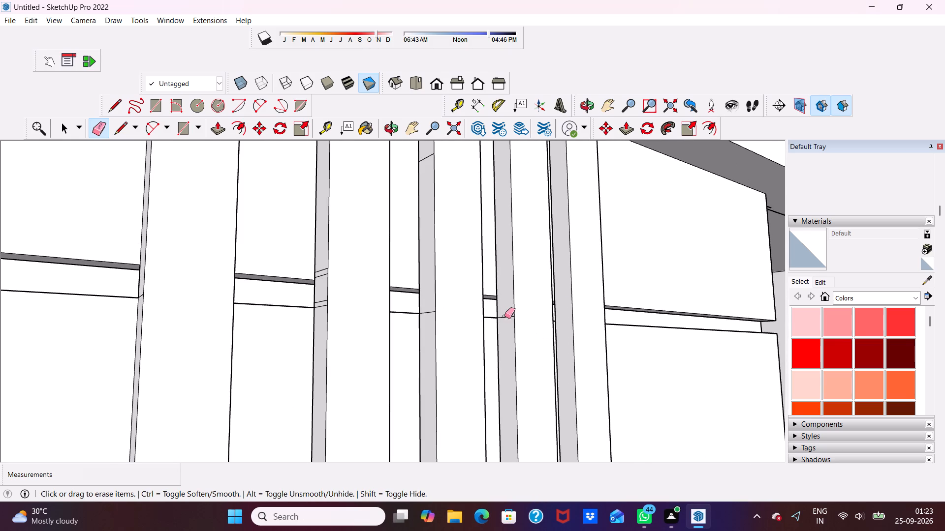
{"action": "left_click", "coordinate": [505, 317]}
Erase the third bar's upper and groove-level seam lines on the side face away from the porch.
{"action": "scroll", "coordinate": [504, 317], "scroll_direction": "down", "scroll_amount": 6}
{"action": "scroll", "coordinate": [358, 236], "scroll_direction": "up", "scroll_amount": 1}
{"action": "scroll", "coordinate": [369, 258], "scroll_direction": "down", "scroll_amount": 3}
{"action": "scroll", "coordinate": [435, 240], "scroll_direction": "up", "scroll_amount": 6}
{"action": "scroll", "coordinate": [476, 243], "scroll_direction": "up", "scroll_amount": 4}
{"action": "left_click", "coordinate": [479, 243]}
{"action": "scroll", "coordinate": [467, 234], "scroll_direction": "down", "scroll_amount": 5}
{"action": "scroll", "coordinate": [503, 360], "scroll_direction": "up", "scroll_amount": 4}
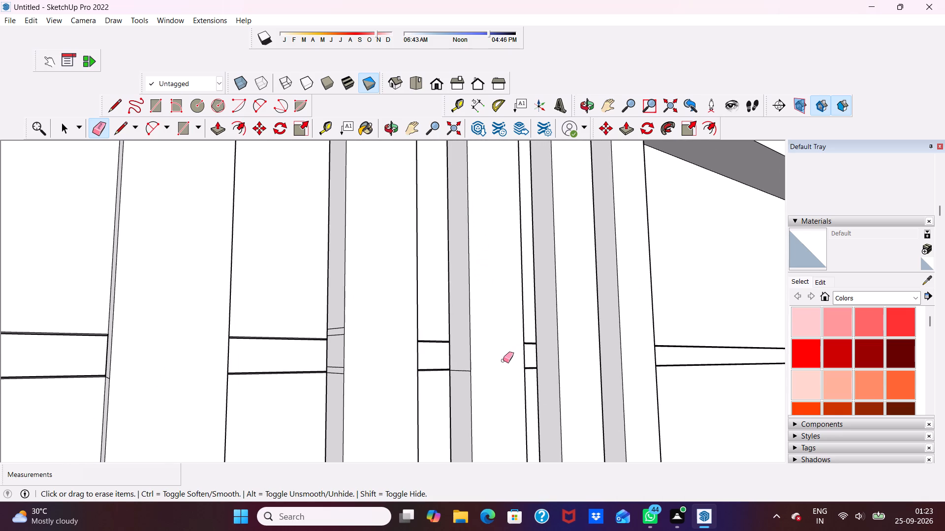
{"action": "left_click", "coordinate": [459, 371]}
Erase the second bar's paired seam lines around the groove and the one near its top, on the side face away from the porch.
{"action": "scroll", "coordinate": [337, 378], "scroll_direction": "down", "scroll_amount": 4}
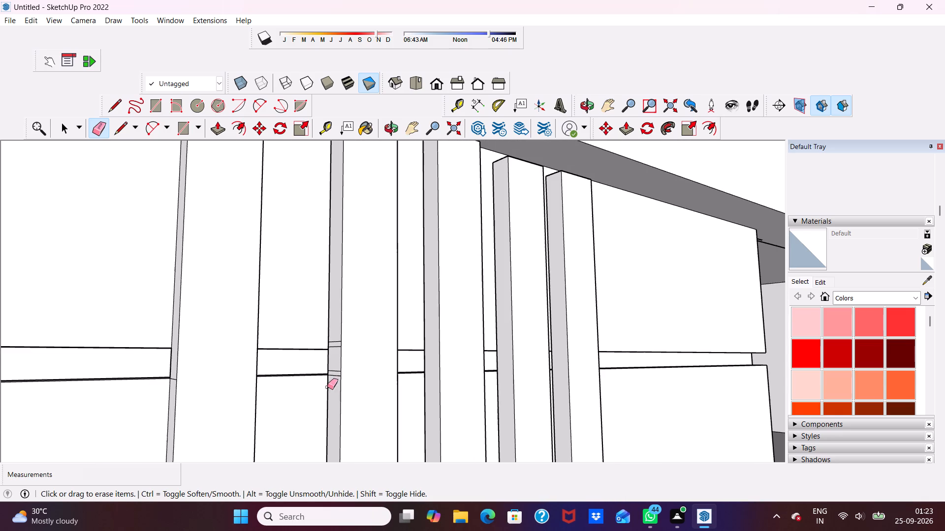
{"action": "left_click", "coordinate": [334, 348]}
{"action": "left_click_drag", "start_coordinate": [332, 341], "coordinate": [337, 377]}
{"action": "scroll", "coordinate": [325, 361], "scroll_direction": "down", "scroll_amount": 5}
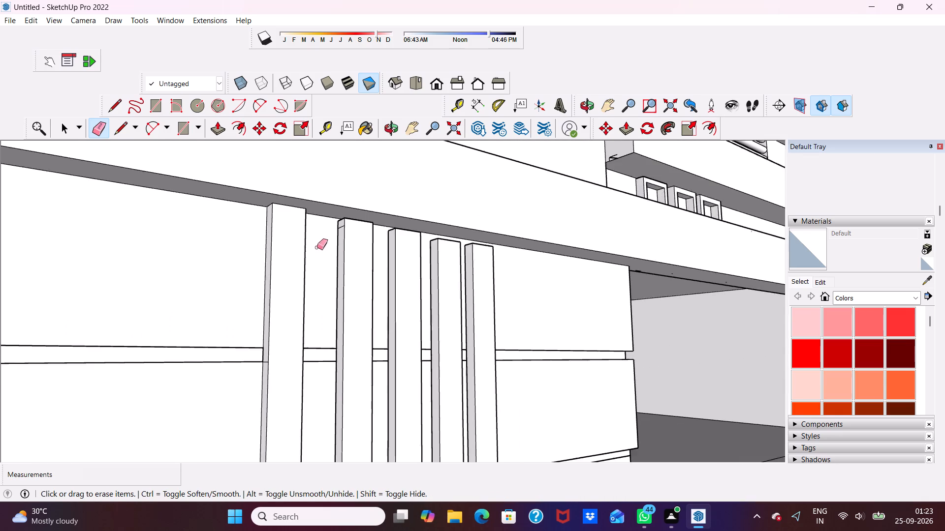
{"action": "scroll", "coordinate": [317, 247], "scroll_direction": "down", "scroll_amount": 3}
{"action": "scroll", "coordinate": [360, 286], "scroll_direction": "up", "scroll_amount": 4}
{"action": "scroll", "coordinate": [340, 233], "scroll_direction": "up", "scroll_amount": 5}
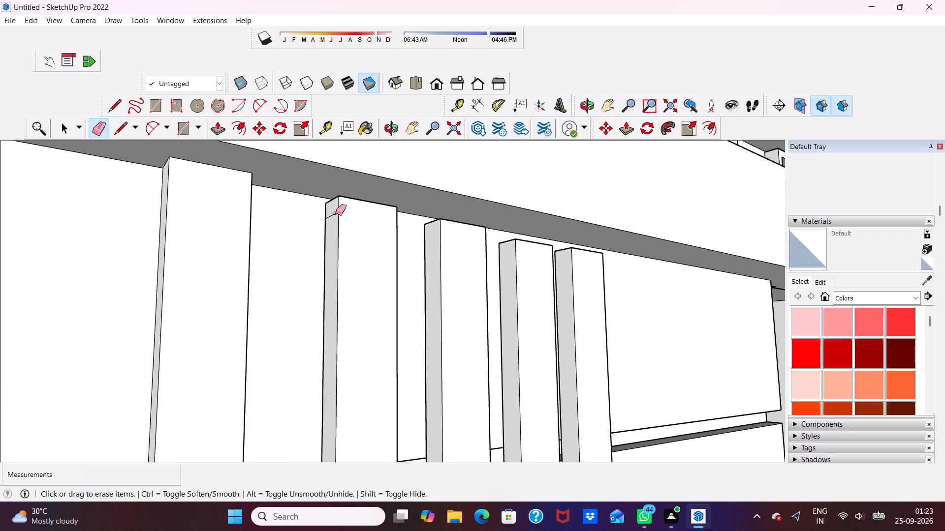
{"action": "left_click", "coordinate": [336, 213]}
Erase the groove-level seam line on the first bar's side face away from the porch.
{"action": "scroll", "coordinate": [325, 236], "scroll_direction": "down", "scroll_amount": 8}
{"action": "middle_click_drag", "start_coordinate": [301, 326], "coordinate": [147, 354]}
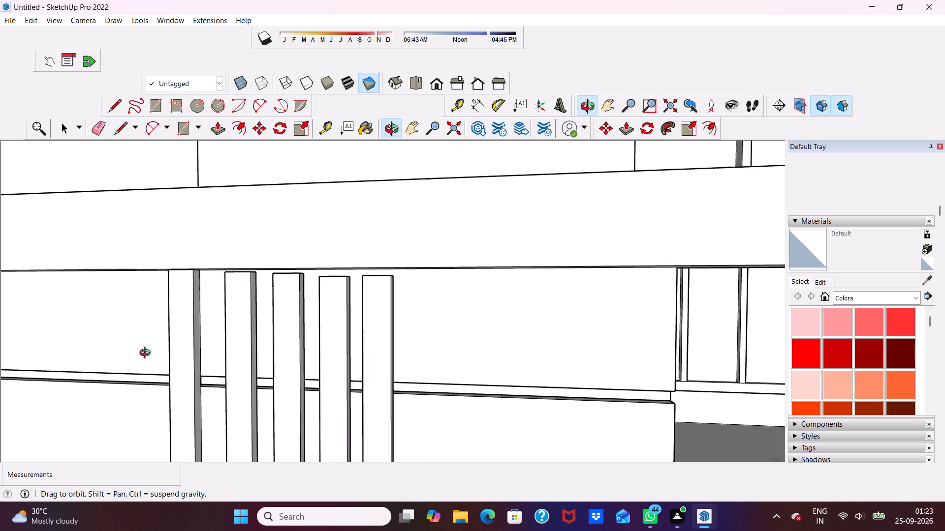
{"action": "middle_click_drag", "start_coordinate": [147, 354], "coordinate": [367, 298]}
{"action": "scroll", "coordinate": [365, 297], "scroll_direction": "up", "scroll_amount": 4}
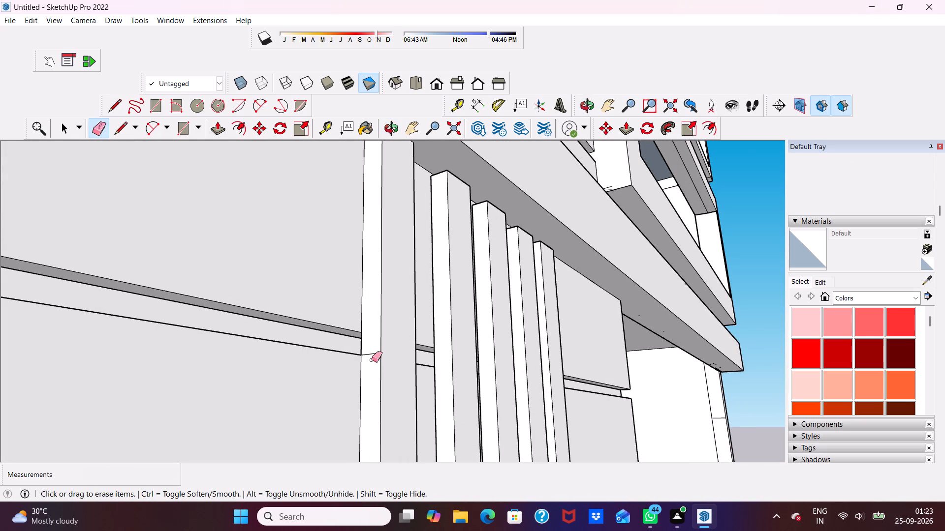
{"action": "left_click", "coordinate": [365, 356]}
{"action": "key", "text": "space"}
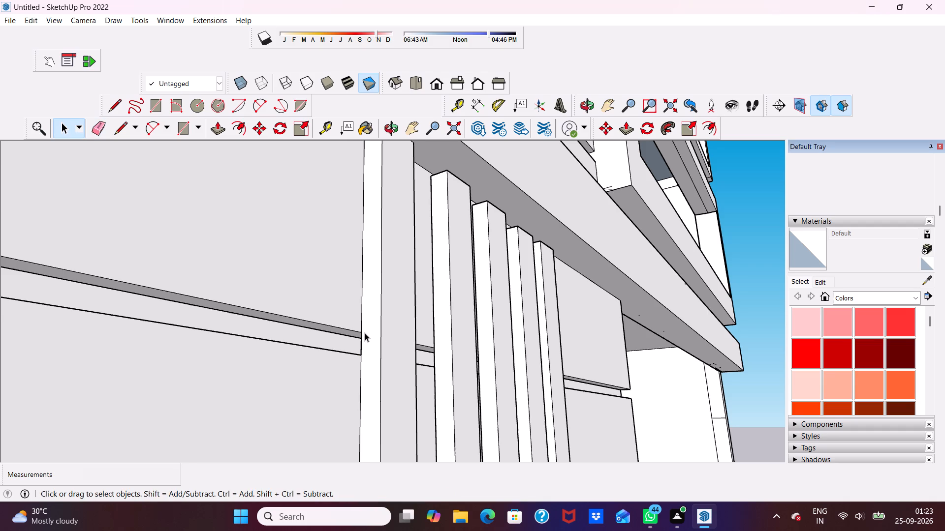
Examine the whole front elevation, the ground-floor accent bars and the slab's underside from several angles and distances.
{"action": "scroll", "coordinate": [314, 435], "scroll_direction": "down", "scroll_amount": 1}
{"action": "scroll", "coordinate": [379, 349], "scroll_direction": "down", "scroll_amount": 12}
{"action": "middle_click_drag", "start_coordinate": [515, 296], "coordinate": [409, 308]}
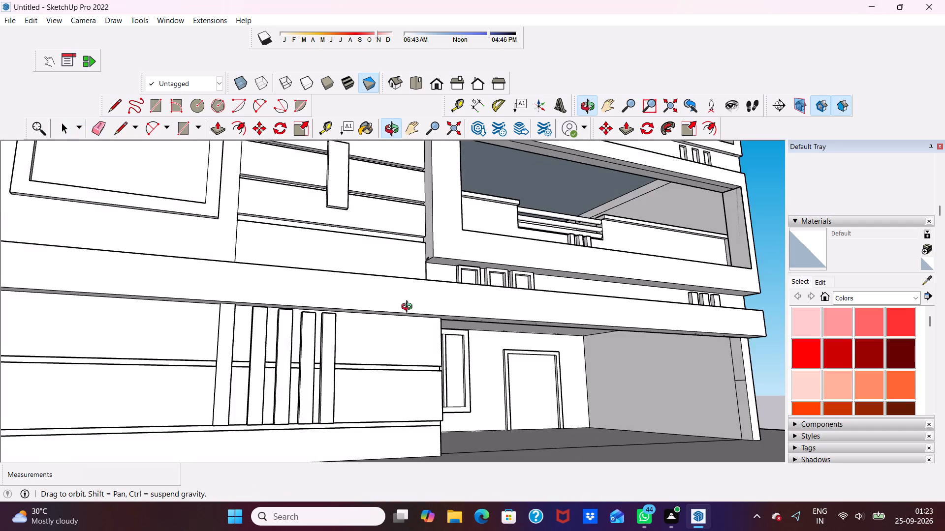
{"action": "middle_click_drag", "start_coordinate": [409, 308], "coordinate": [406, 306]}
{"action": "scroll", "coordinate": [420, 278], "scroll_direction": "down", "scroll_amount": 2}
{"action": "scroll", "coordinate": [433, 270], "scroll_direction": "up", "scroll_amount": 1}
{"action": "scroll", "coordinate": [442, 264], "scroll_direction": "down", "scroll_amount": 12}
{"action": "middle_click_drag", "start_coordinate": [436, 227], "coordinate": [339, 349]}
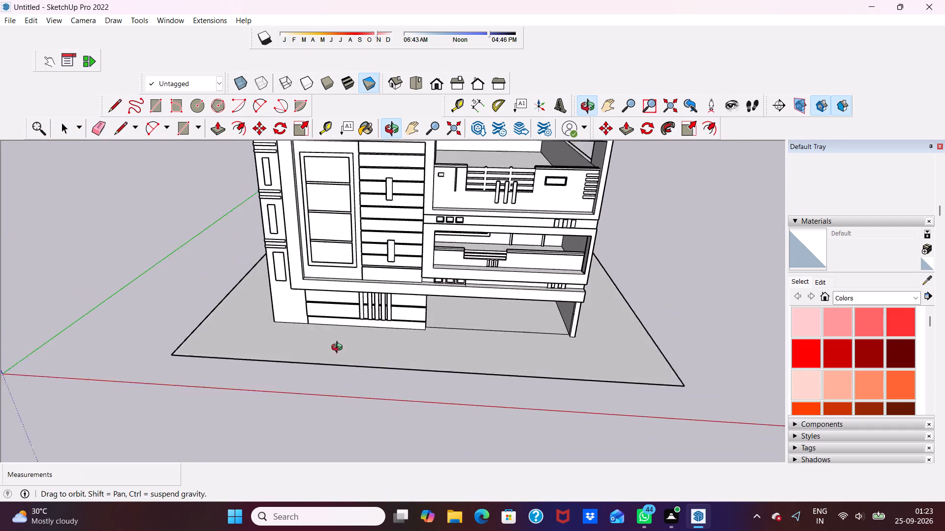
{"action": "middle_click_drag", "start_coordinate": [339, 349], "coordinate": [345, 293]}
{"action": "scroll", "coordinate": [351, 290], "scroll_direction": "up", "scroll_amount": 2}
{"action": "scroll", "coordinate": [345, 294], "scroll_direction": "down", "scroll_amount": 4}
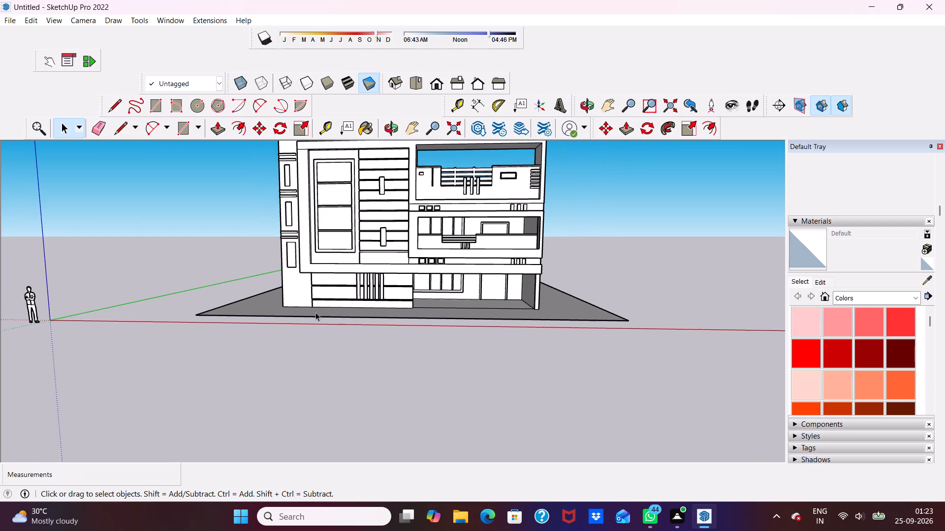
{"action": "scroll", "coordinate": [315, 312], "scroll_direction": "up", "scroll_amount": 4}
{"action": "scroll", "coordinate": [315, 312], "scroll_direction": "down", "scroll_amount": 4}
{"action": "scroll", "coordinate": [199, 318], "scroll_direction": "up", "scroll_amount": 3}
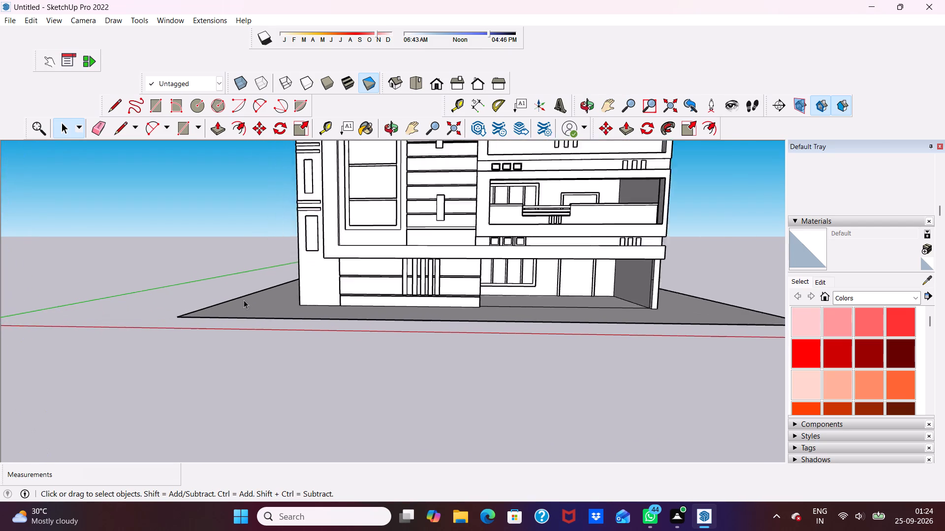
{"action": "scroll", "coordinate": [244, 300], "scroll_direction": "up", "scroll_amount": 2}
{"action": "scroll", "coordinate": [244, 297], "scroll_direction": "down", "scroll_amount": 5}
{"action": "scroll", "coordinate": [268, 300], "scroll_direction": "up", "scroll_amount": 5}
{"action": "scroll", "coordinate": [269, 300], "scroll_direction": "down", "scroll_amount": 3}
{"action": "scroll", "coordinate": [391, 268], "scroll_direction": "up", "scroll_amount": 1}
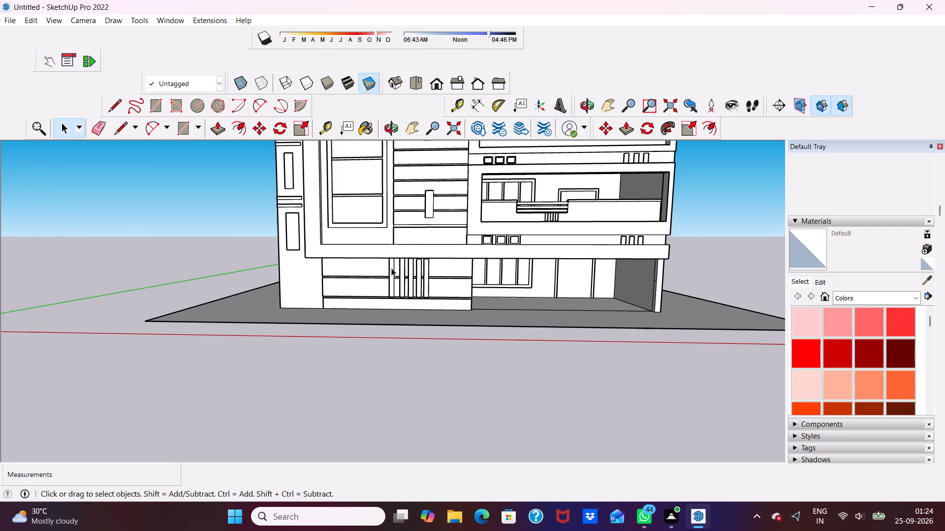
{"action": "scroll", "coordinate": [391, 268], "scroll_direction": "down", "scroll_amount": 2}
{"action": "middle_click_drag", "start_coordinate": [391, 268], "coordinate": [390, 234]}
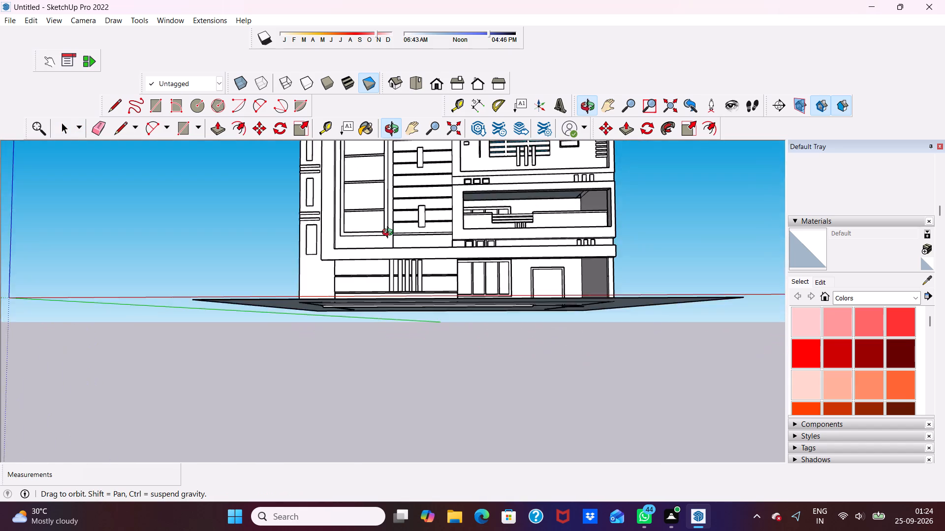
{"action": "middle_click_drag", "start_coordinate": [390, 234], "coordinate": [447, 279]}
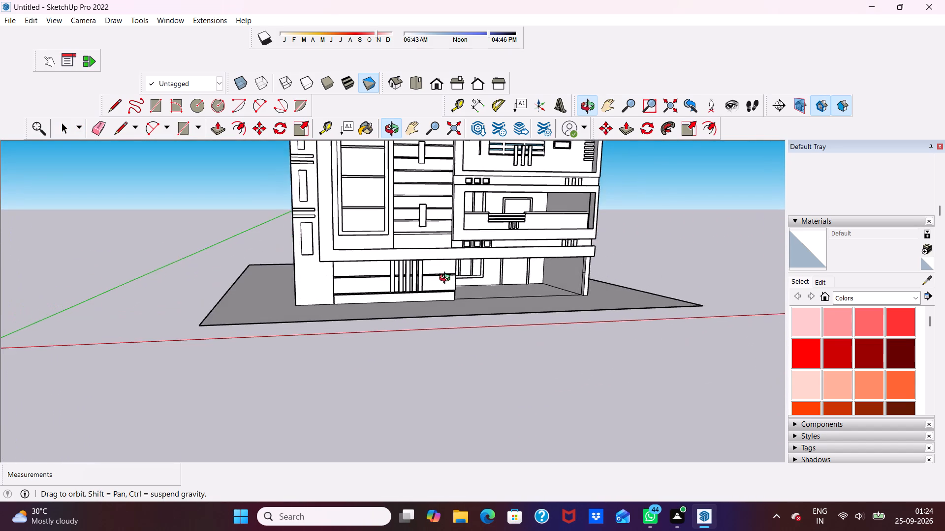
{"action": "middle_click_drag", "start_coordinate": [447, 279], "coordinate": [417, 305]}
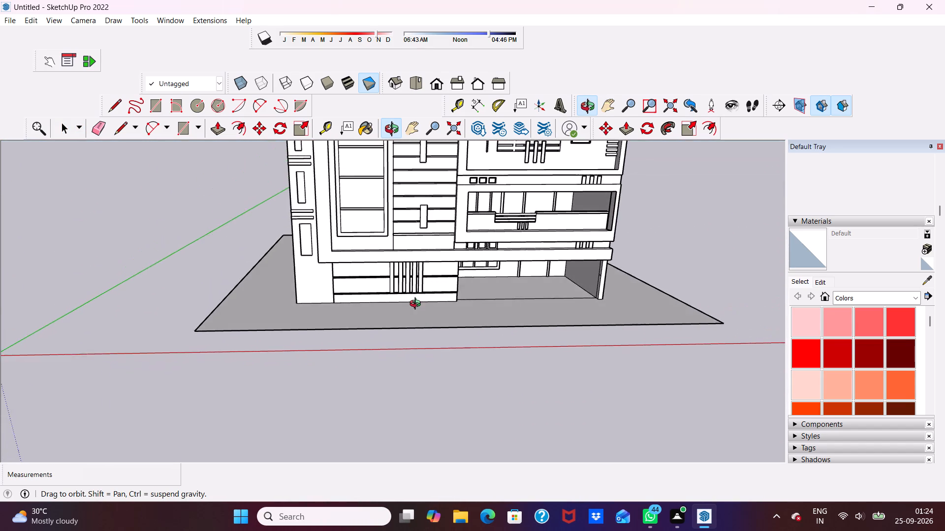
{"action": "middle_click_drag", "start_coordinate": [417, 305], "coordinate": [457, 286]}
{"action": "scroll", "coordinate": [506, 287], "scroll_direction": "up", "scroll_amount": 5}
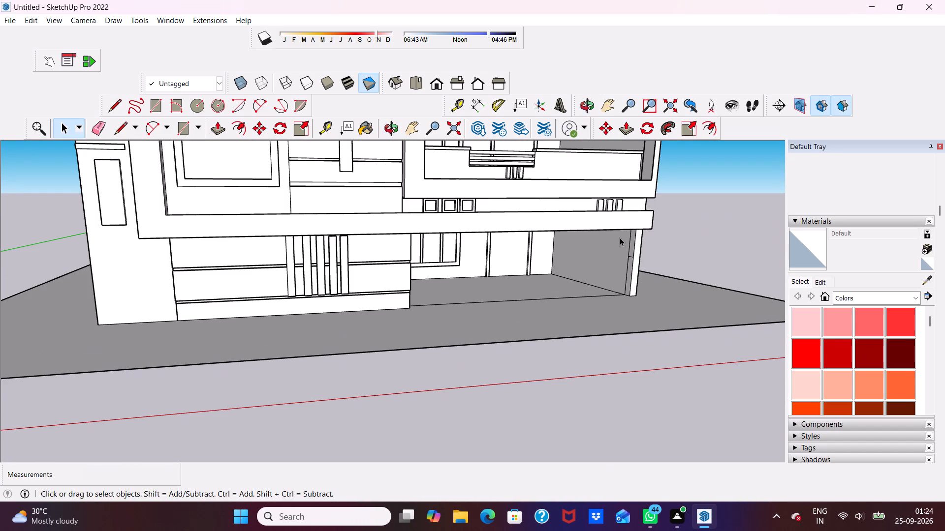
{"action": "scroll", "coordinate": [567, 301], "scroll_direction": "down", "scroll_amount": 5}
{"action": "middle_click_drag", "start_coordinate": [563, 302], "coordinate": [437, 325]}
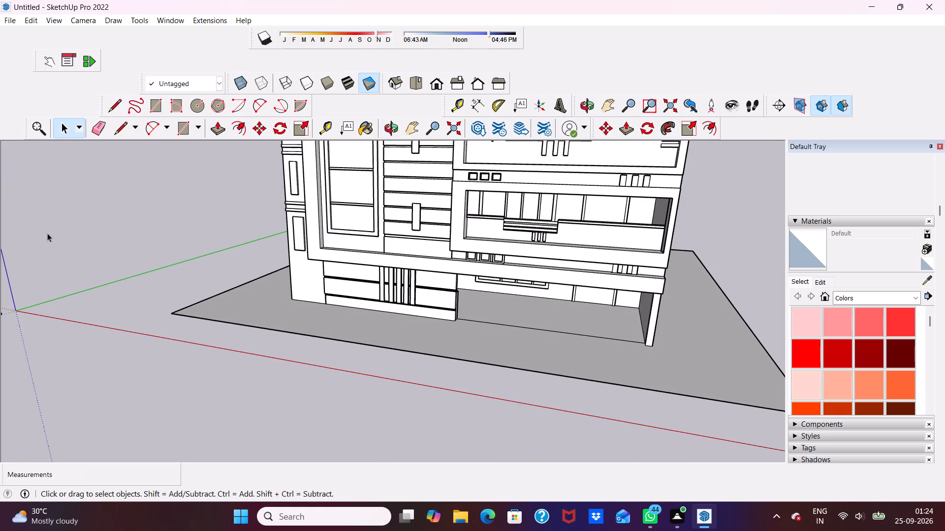
{"action": "scroll", "coordinate": [110, 272], "scroll_direction": "down", "scroll_amount": 1}
{"action": "scroll", "coordinate": [444, 271], "scroll_direction": "down", "scroll_amount": 2}
{"action": "middle_click_drag", "start_coordinate": [440, 272], "coordinate": [459, 202]}
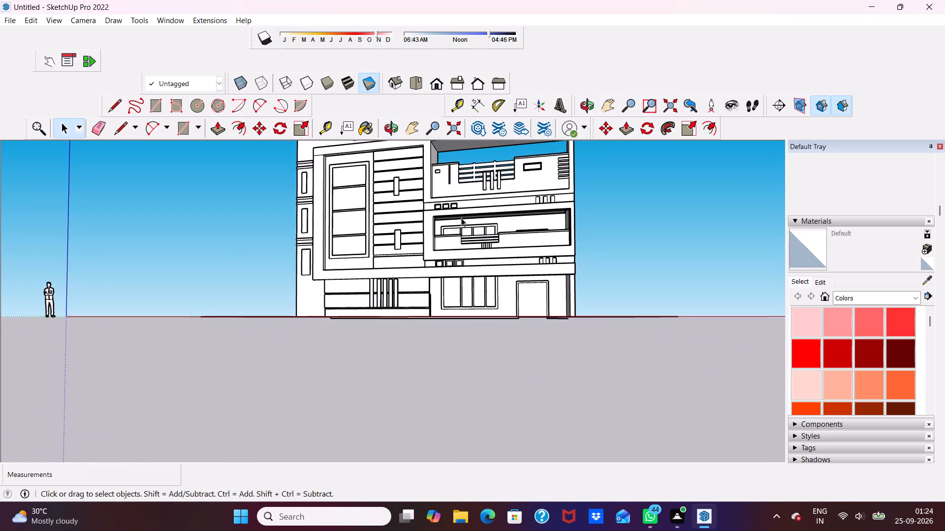
{"action": "scroll", "coordinate": [458, 239], "scroll_direction": "up", "scroll_amount": 5}
{"action": "scroll", "coordinate": [328, 353], "scroll_direction": "up", "scroll_amount": 1}
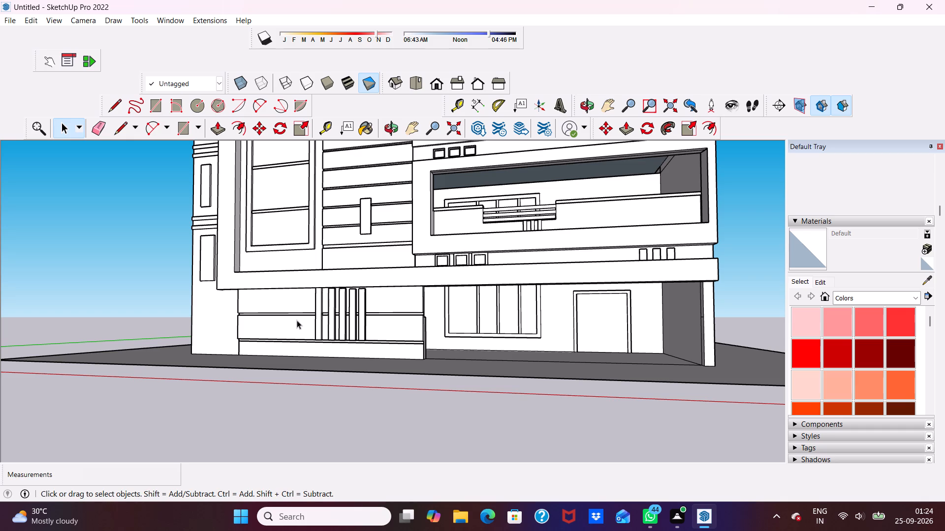
{"action": "scroll", "coordinate": [358, 305], "scroll_direction": "down", "scroll_amount": 4}
{"action": "middle_click_drag", "start_coordinate": [374, 303], "coordinate": [383, 305]}
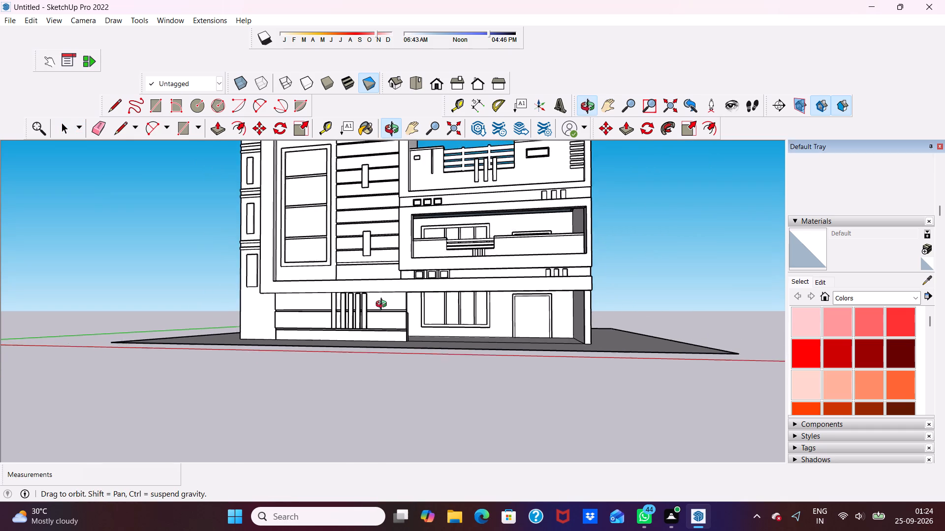
{"action": "middle_click_drag", "start_coordinate": [383, 305], "coordinate": [453, 332]}
{"action": "middle_click", "coordinate": [453, 332]}
{"action": "scroll", "coordinate": [452, 334], "scroll_direction": "up", "scroll_amount": 5}
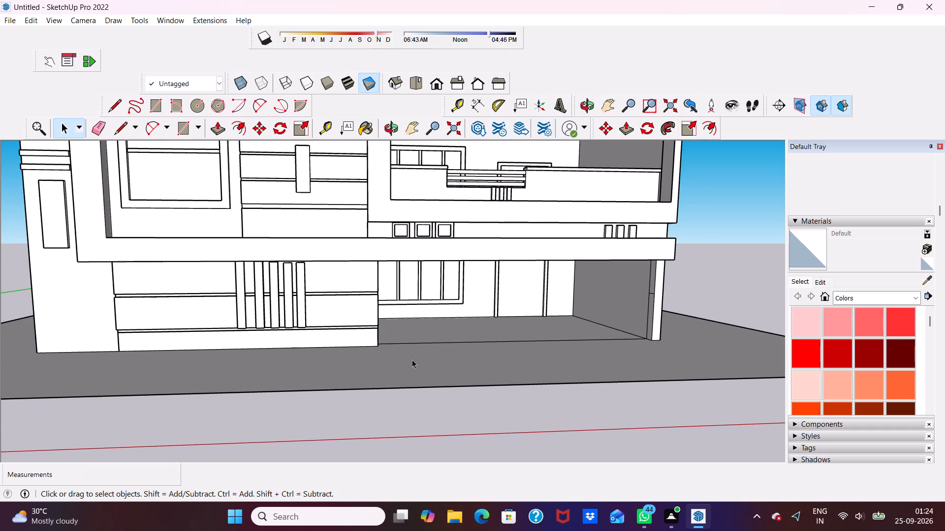
{"action": "middle_click_drag", "start_coordinate": [359, 332], "coordinate": [346, 235]}
{"action": "scroll", "coordinate": [346, 235], "scroll_direction": "up", "scroll_amount": 3}
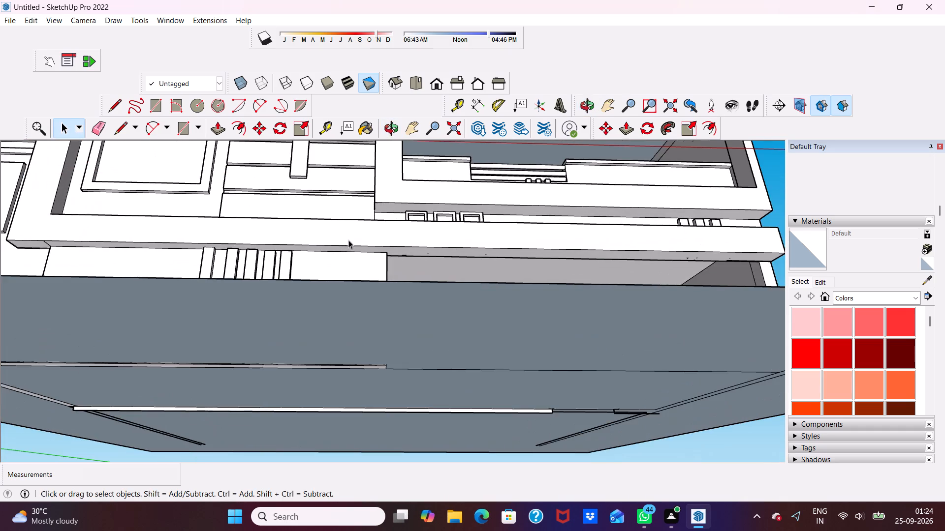
{"action": "scroll", "coordinate": [351, 243], "scroll_direction": "up", "scroll_amount": 4}
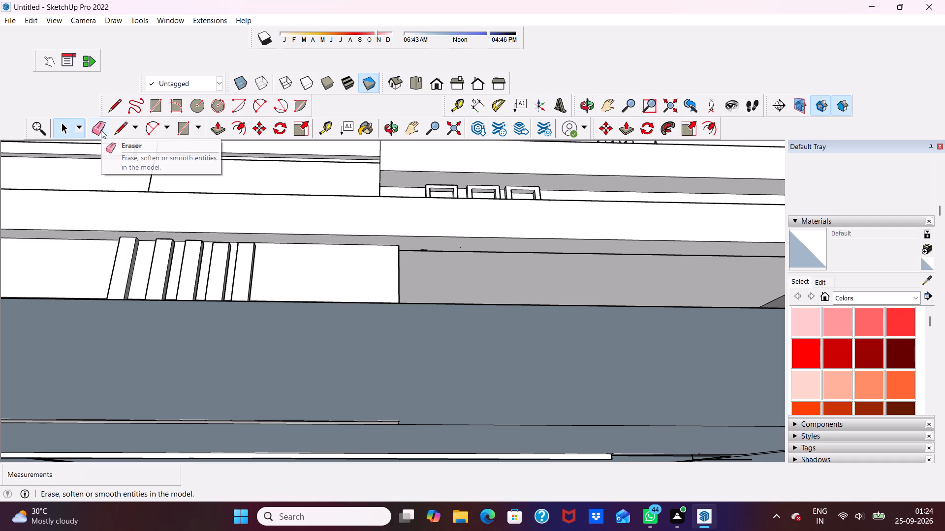
{"action": "scroll", "coordinate": [118, 127], "scroll_direction": "down", "scroll_amount": 3}
{"action": "middle_click_drag", "start_coordinate": [261, 222], "coordinate": [284, 260]}
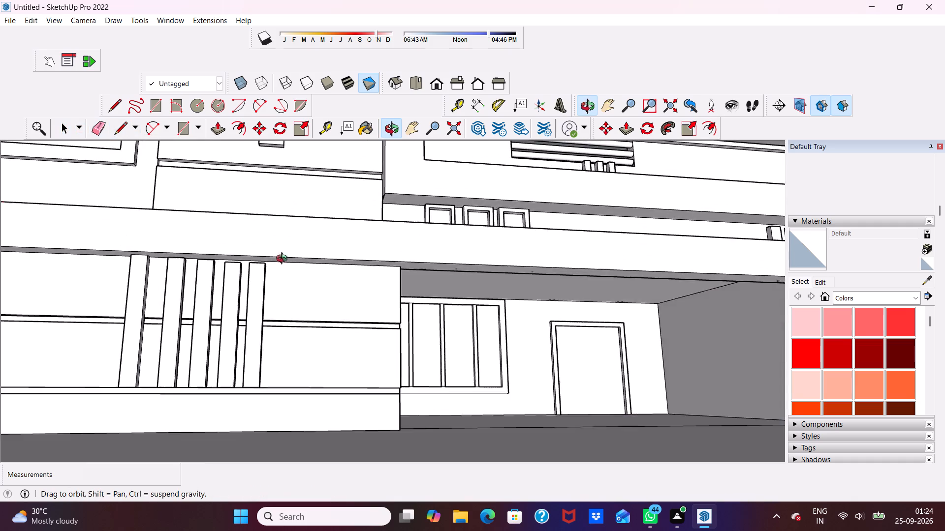
Offset the outline of the ground slab around the building inward by about 5' 4".
{"action": "middle_click_drag", "start_coordinate": [284, 260], "coordinate": [261, 298]}
{"action": "scroll", "coordinate": [363, 304], "scroll_direction": "down", "scroll_amount": 4}
{"action": "scroll", "coordinate": [462, 320], "scroll_direction": "down", "scroll_amount": 5}
{"action": "middle_click_drag", "start_coordinate": [514, 369], "coordinate": [528, 401]}
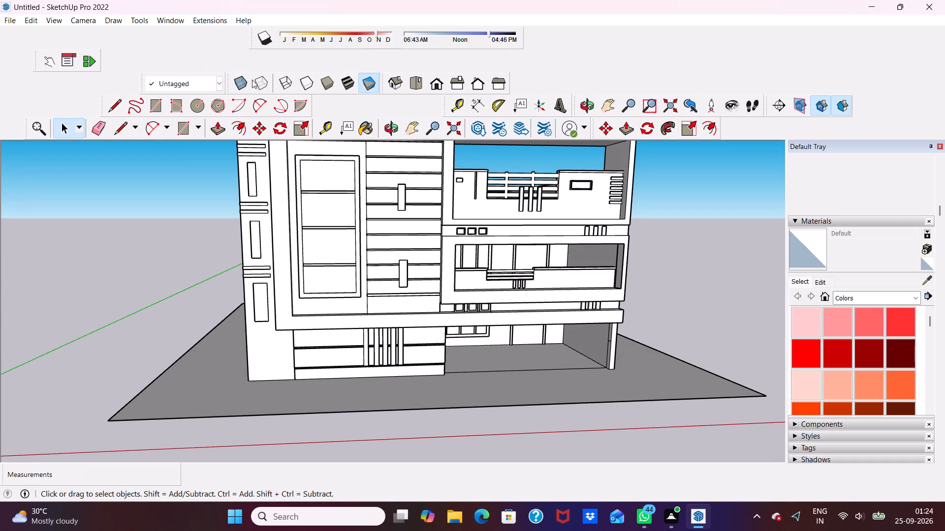
{"action": "left_click", "coordinate": [242, 131]}
{"action": "scroll", "coordinate": [208, 257], "scroll_direction": "up", "scroll_amount": 2}
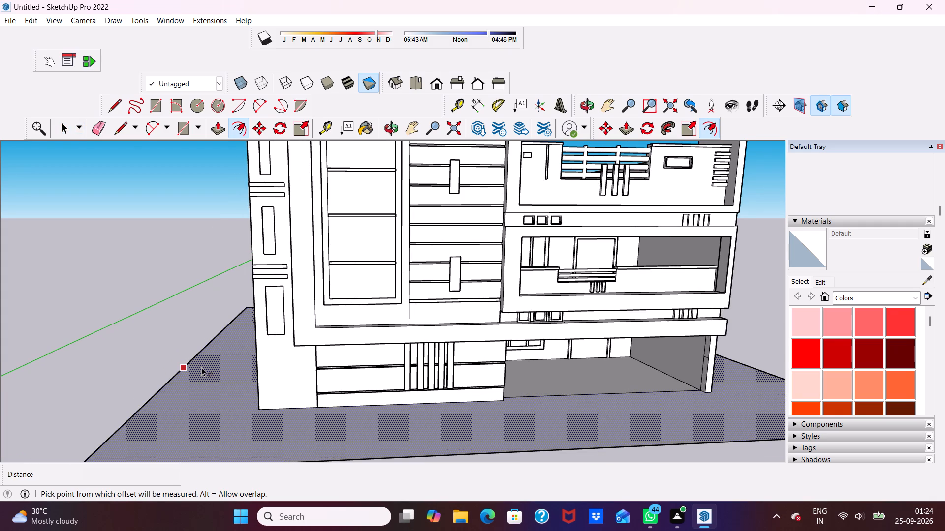
{"action": "left_click", "coordinate": [201, 367]}
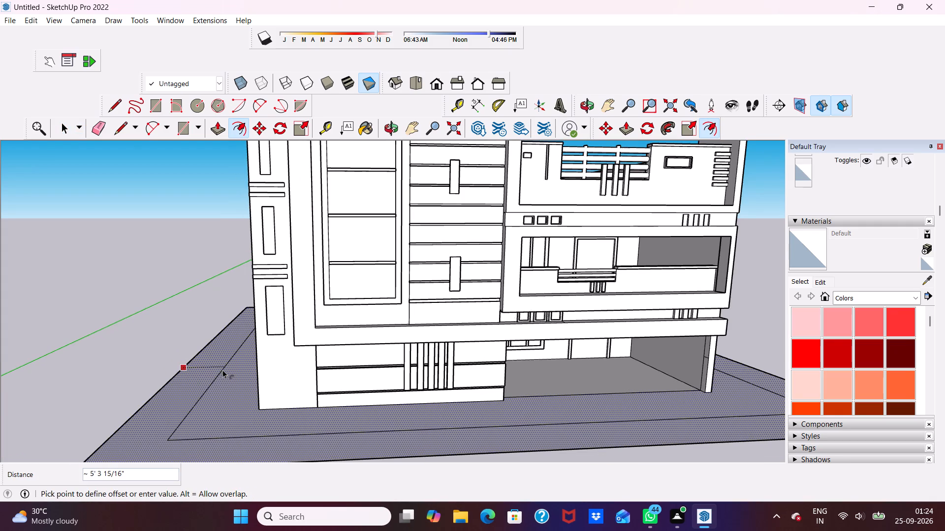
{"action": "left_click", "coordinate": [222, 370]}
{"action": "scroll", "coordinate": [178, 387], "scroll_direction": "down", "scroll_amount": 1}
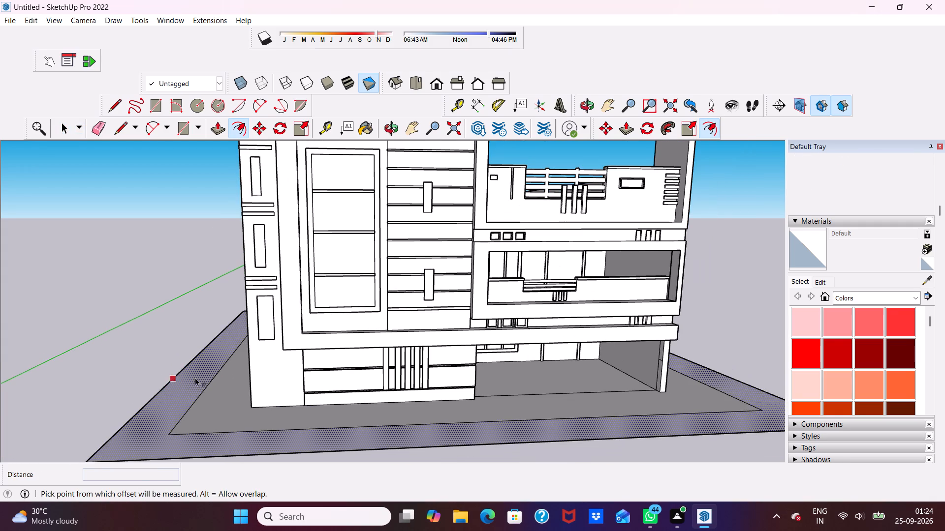
Offset the new inner outline on the ground slab inward by 9" to mark the compound wall's thickness.
{"action": "left_click", "coordinate": [242, 127]}
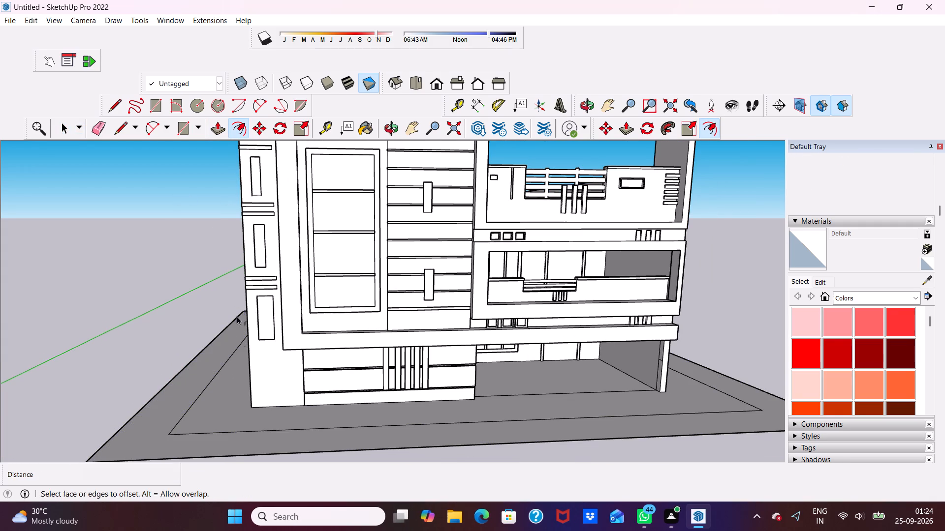
{"action": "left_click", "coordinate": [208, 399]}
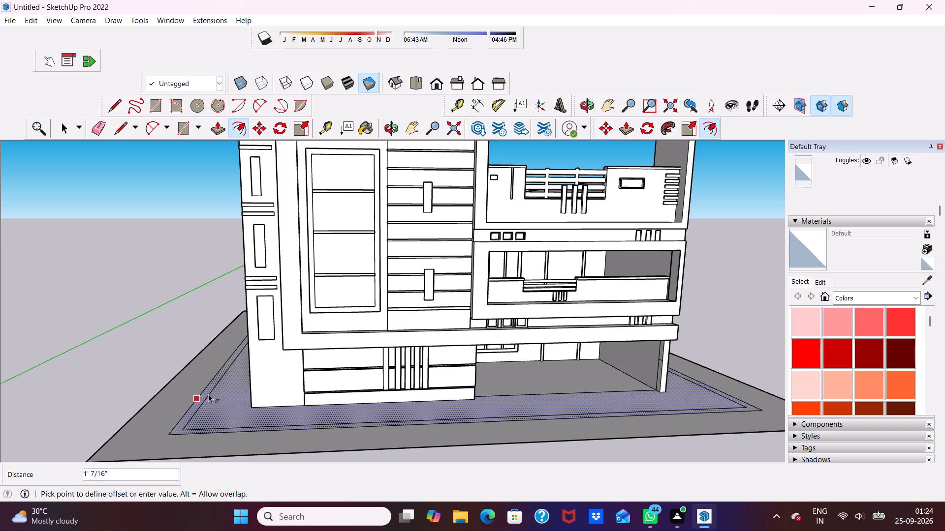
{"action": "type", "text": "9\""}
{"action": "key", "text": "Return"}
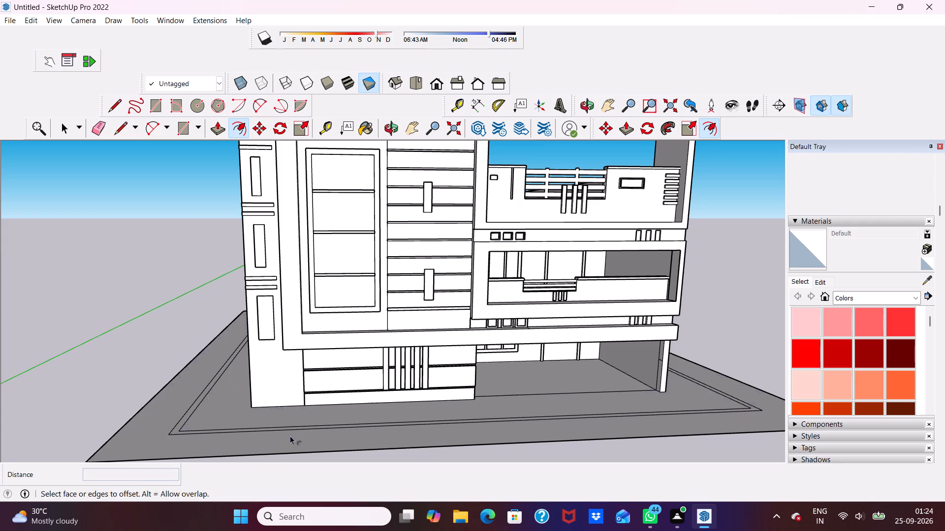
{"action": "scroll", "coordinate": [290, 436], "scroll_direction": "down", "scroll_amount": 3}
{"action": "key", "text": "space"}
Pull the 9" strip around the building up 5' to form the compound wall.
{"action": "scroll", "coordinate": [417, 353], "scroll_direction": "down", "scroll_amount": 4}
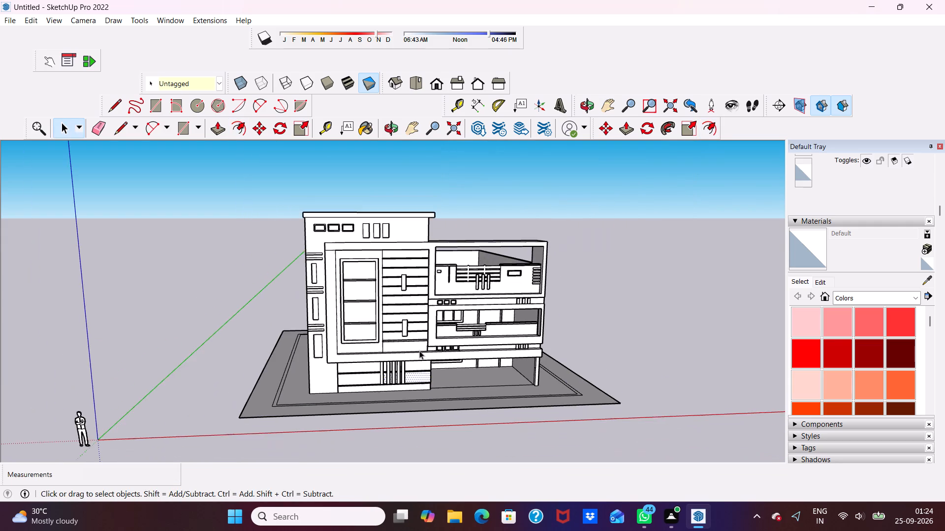
{"action": "scroll", "coordinate": [419, 351], "scroll_direction": "down", "scroll_amount": 1}
{"action": "middle_click_drag", "start_coordinate": [450, 369], "coordinate": [359, 477]}
{"action": "middle_click_drag", "start_coordinate": [355, 473], "coordinate": [350, 471]}
{"action": "scroll", "coordinate": [324, 401], "scroll_direction": "up", "scroll_amount": 7}
{"action": "scroll", "coordinate": [277, 342], "scroll_direction": "up", "scroll_amount": 2}
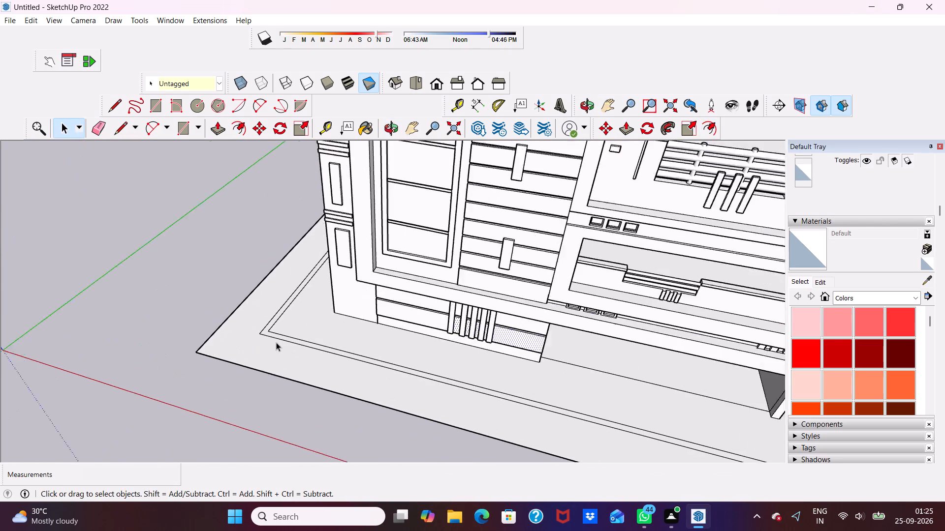
{"action": "scroll", "coordinate": [276, 342], "scroll_direction": "up", "scroll_amount": 5}
{"action": "left_click", "coordinate": [259, 326]}
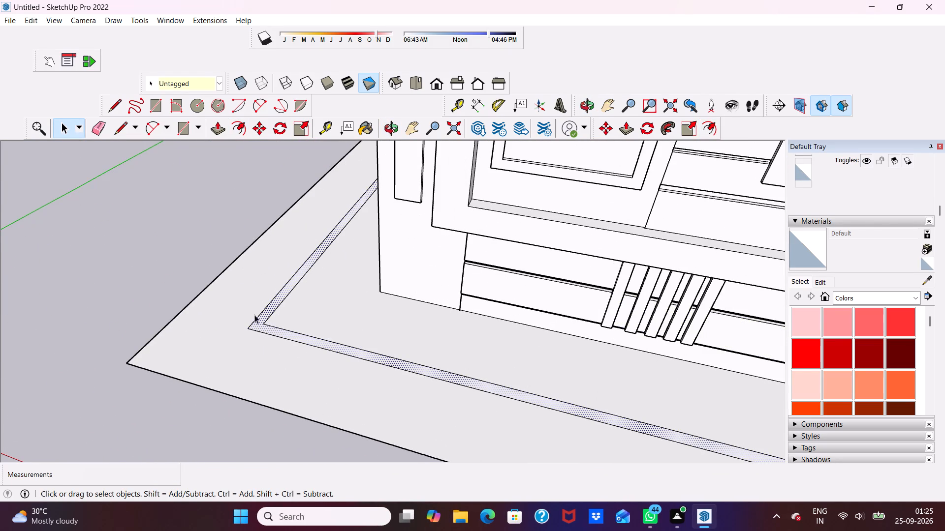
{"action": "left_click_drag", "start_coordinate": [218, 130], "coordinate": [215, 135]}
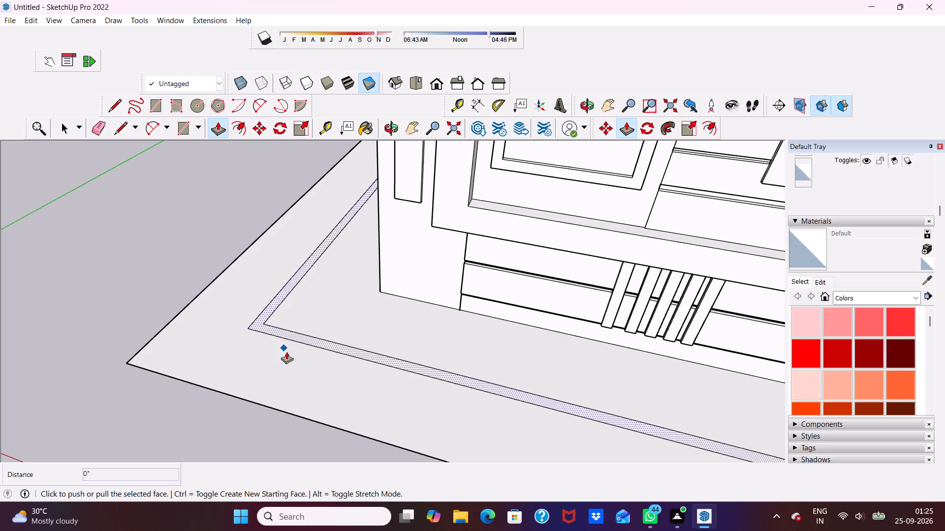
{"action": "left_click", "coordinate": [268, 321]}
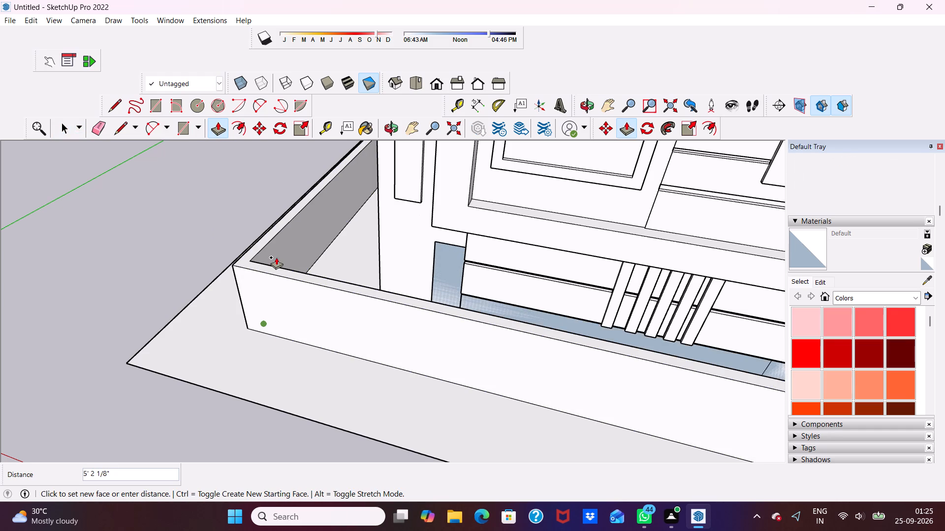
{"action": "type", "text": "5'"}
{"action": "key", "text": "Return"}
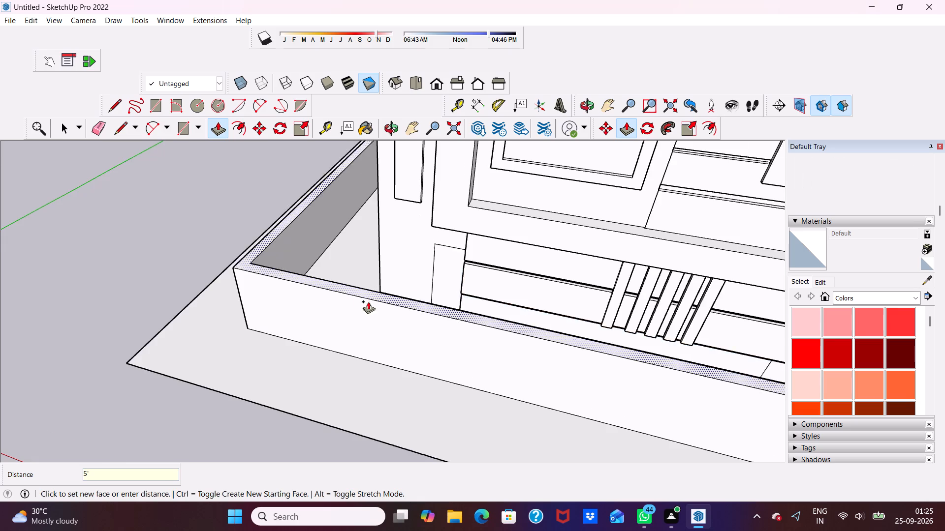
Delete the stray vertical face spanning the open porch front, behind the front compound wall.
{"action": "scroll", "coordinate": [413, 295], "scroll_direction": "down", "scroll_amount": 4}
{"action": "middle_click_drag", "start_coordinate": [444, 317], "coordinate": [473, 285]}
{"action": "scroll", "coordinate": [473, 285], "scroll_direction": "up", "scroll_amount": 6}
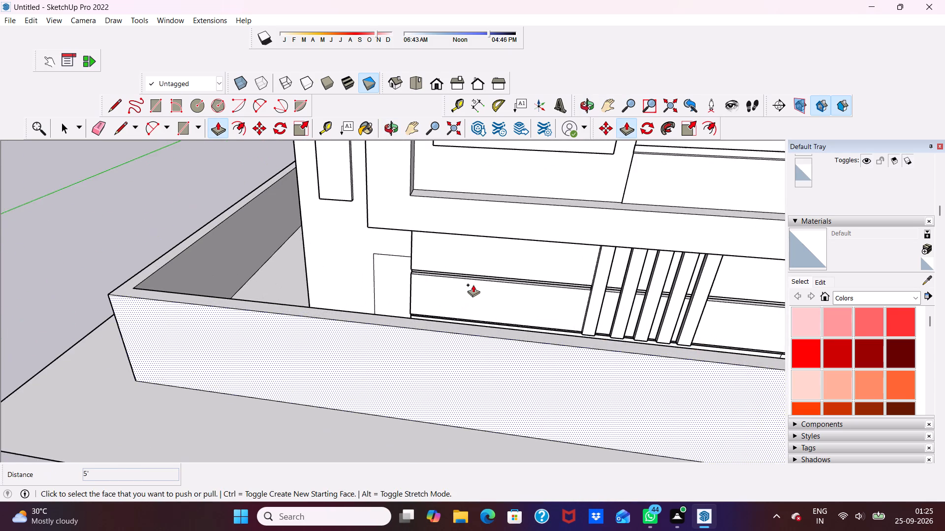
{"action": "scroll", "coordinate": [360, 344], "scroll_direction": "up", "scroll_amount": 1}
{"action": "key", "text": "space"}
{"action": "key", "text": "space"}
{"action": "scroll", "coordinate": [354, 247], "scroll_direction": "down", "scroll_amount": 2}
{"action": "middle_click_drag", "start_coordinate": [330, 262], "coordinate": [555, 253]}
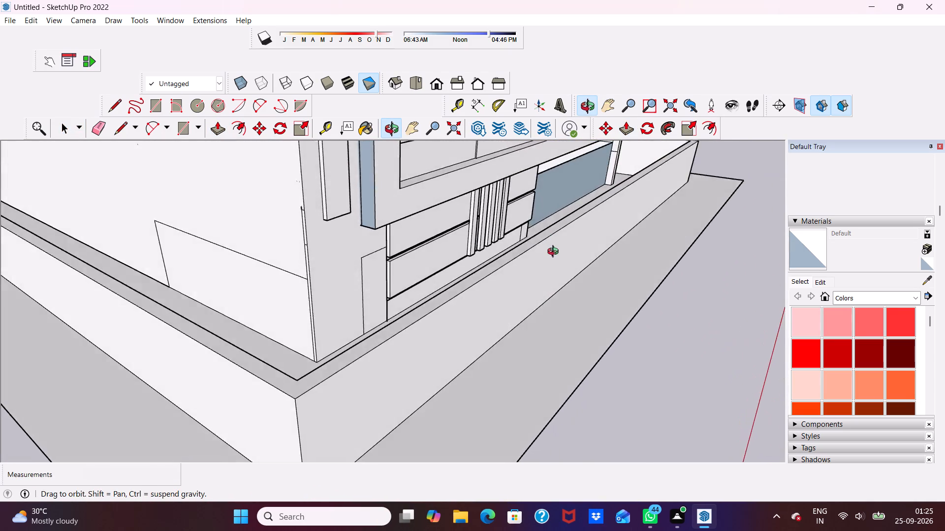
{"action": "middle_click_drag", "start_coordinate": [555, 253], "coordinate": [308, 327]}
{"action": "middle_click", "coordinate": [308, 327]}
{"action": "scroll", "coordinate": [327, 315], "scroll_direction": "up", "scroll_amount": 2}
{"action": "scroll", "coordinate": [295, 366], "scroll_direction": "down", "scroll_amount": 8}
{"action": "scroll", "coordinate": [507, 355], "scroll_direction": "down", "scroll_amount": 1}
{"action": "middle_click_drag", "start_coordinate": [507, 355], "coordinate": [692, 260]}
{"action": "scroll", "coordinate": [686, 265], "scroll_direction": "up", "scroll_amount": 5}
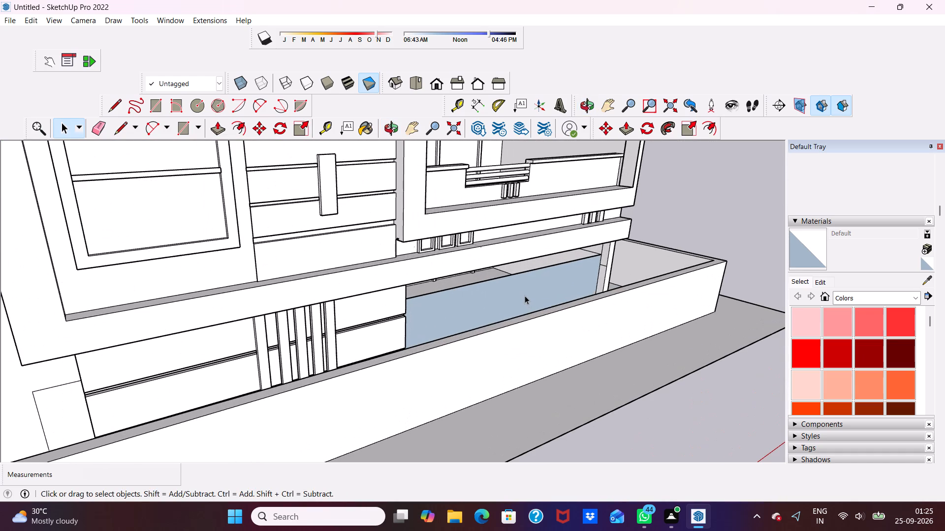
{"action": "left_click", "coordinate": [525, 295]}
{"action": "key", "text": "Delete"}
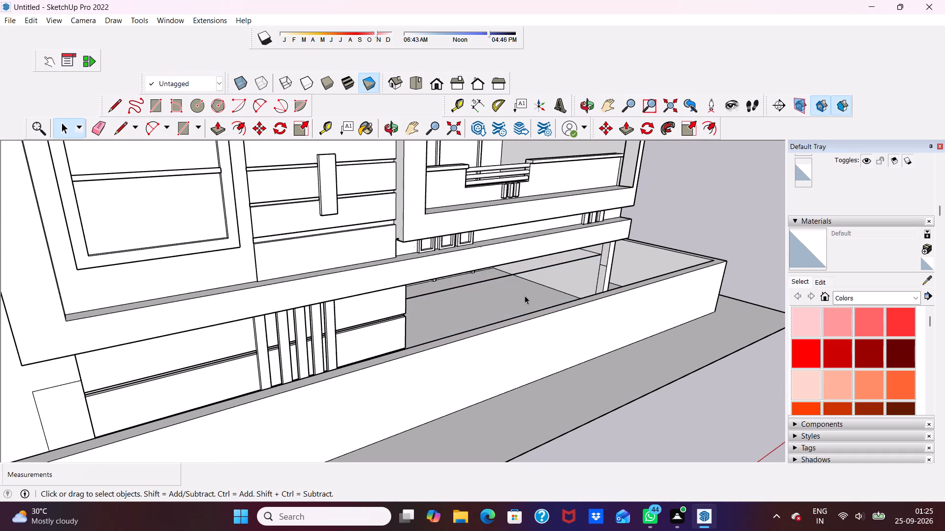
Erase the leftover edge line spanning the porch opening just below the projecting slab.
{"action": "scroll", "coordinate": [525, 295], "scroll_direction": "down", "scroll_amount": 4}
{"action": "middle_click_drag", "start_coordinate": [502, 309], "coordinate": [371, 354]}
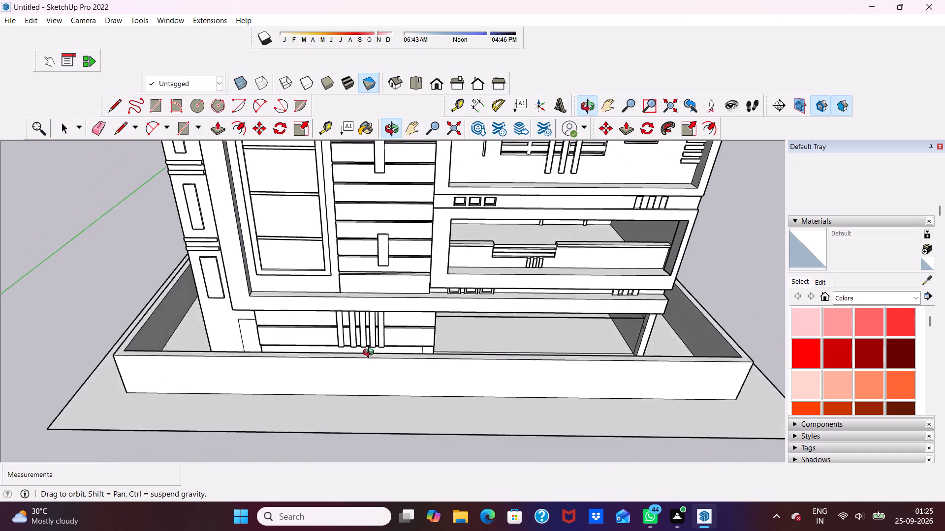
{"action": "middle_click_drag", "start_coordinate": [371, 354], "coordinate": [366, 335]}
{"action": "scroll", "coordinate": [367, 335], "scroll_direction": "up", "scroll_amount": 10}
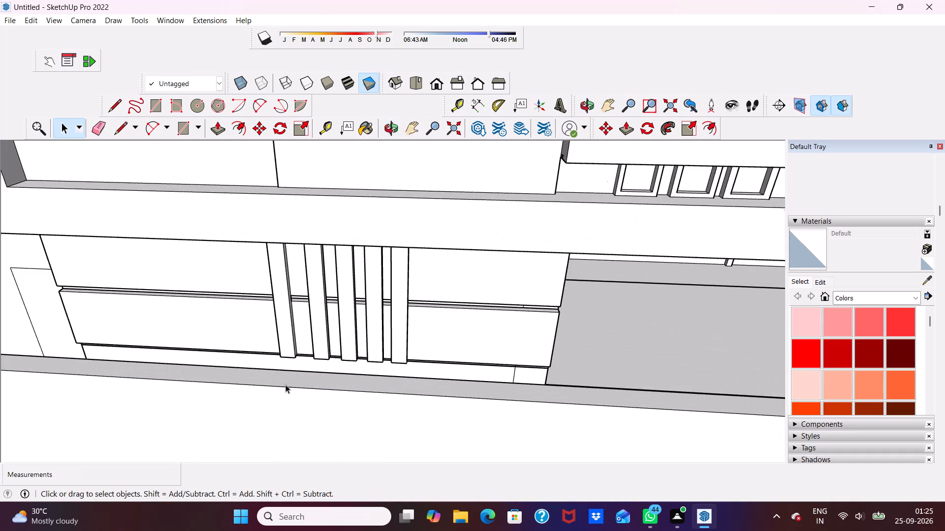
{"action": "middle_click_drag", "start_coordinate": [283, 384], "coordinate": [347, 429]}
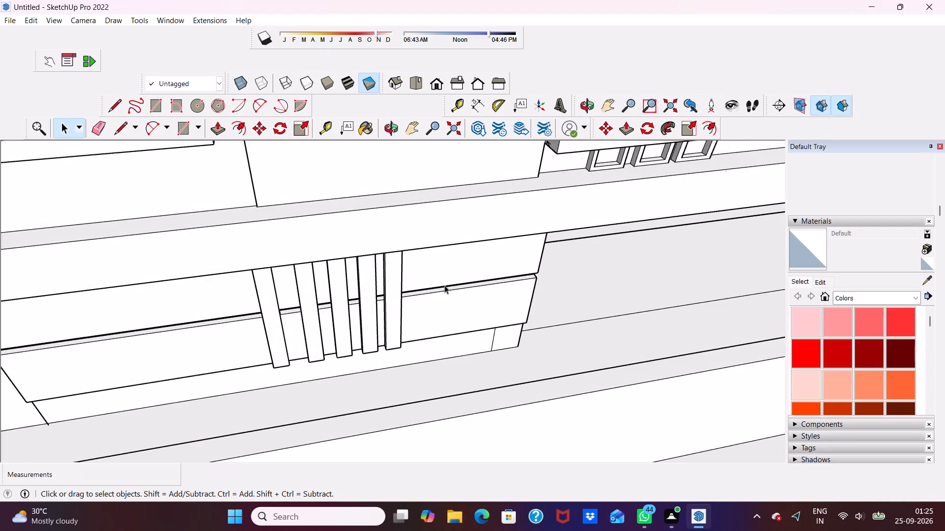
{"action": "scroll", "coordinate": [521, 240], "scroll_direction": "down", "scroll_amount": 5}
{"action": "left_click_drag", "start_coordinate": [98, 127], "coordinate": [104, 129]}
{"action": "scroll", "coordinate": [620, 227], "scroll_direction": "up", "scroll_amount": 1}
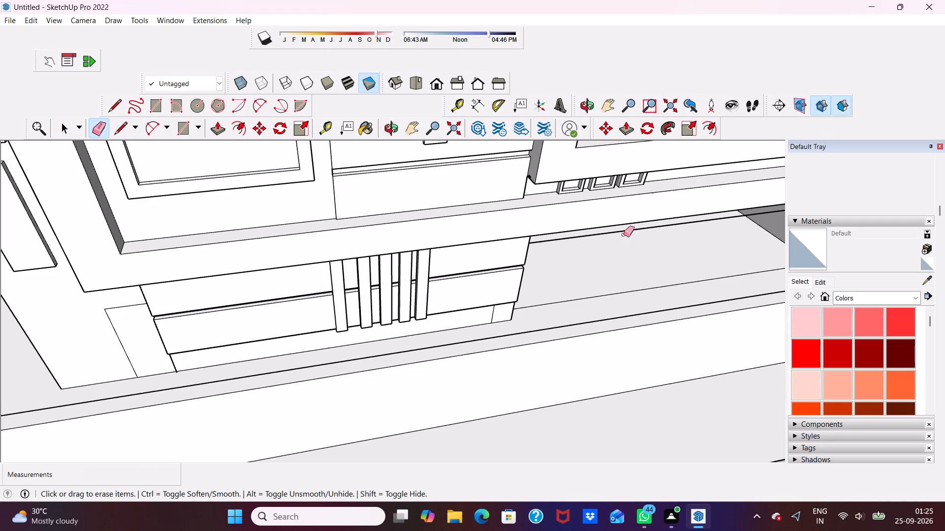
{"action": "left_click", "coordinate": [621, 233]}
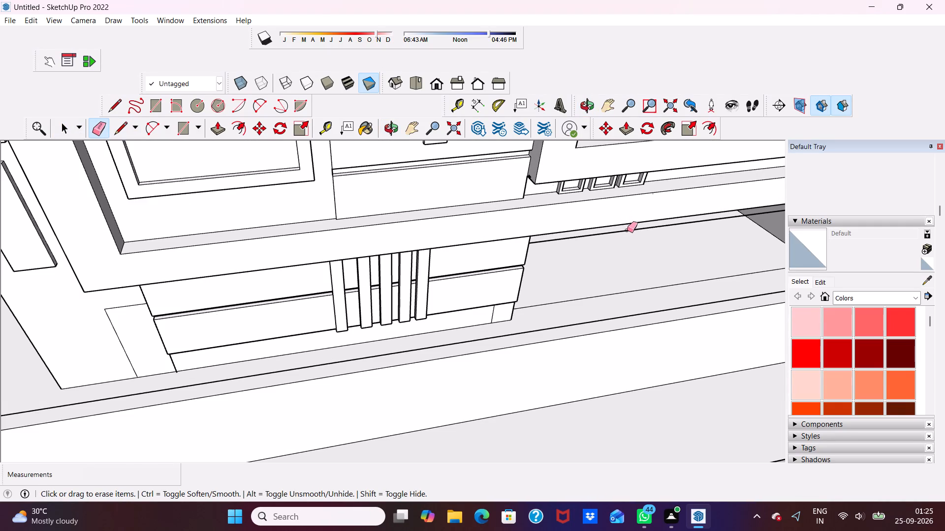
{"action": "left_click", "coordinate": [628, 231]}
Examine the front elevation and the compound wall in the standard front view and from several angles and distances.
{"action": "scroll", "coordinate": [597, 269], "scroll_direction": "down", "scroll_amount": 5}
{"action": "middle_click_drag", "start_coordinate": [584, 286], "coordinate": [525, 155]}
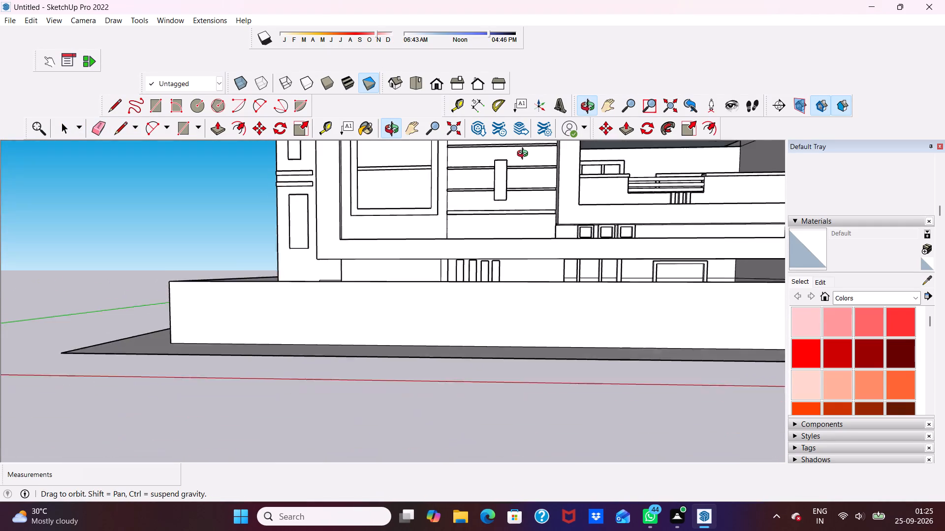
{"action": "middle_click_drag", "start_coordinate": [525, 155], "coordinate": [536, 171]}
{"action": "scroll", "coordinate": [536, 171], "scroll_direction": "up", "scroll_amount": 3}
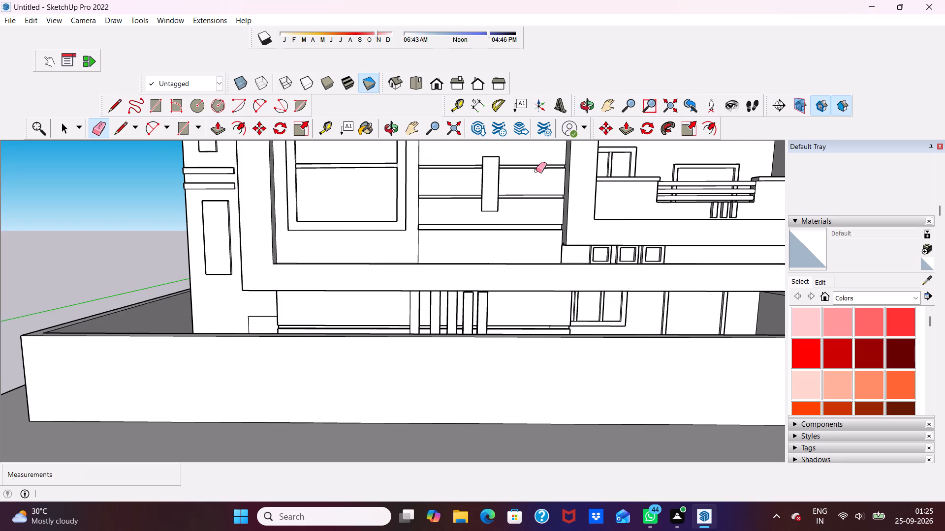
{"action": "scroll", "coordinate": [409, 435], "scroll_direction": "down", "scroll_amount": 5}
{"action": "scroll", "coordinate": [380, 400], "scroll_direction": "down", "scroll_amount": 5}
{"action": "scroll", "coordinate": [421, 225], "scroll_direction": "up", "scroll_amount": 1}
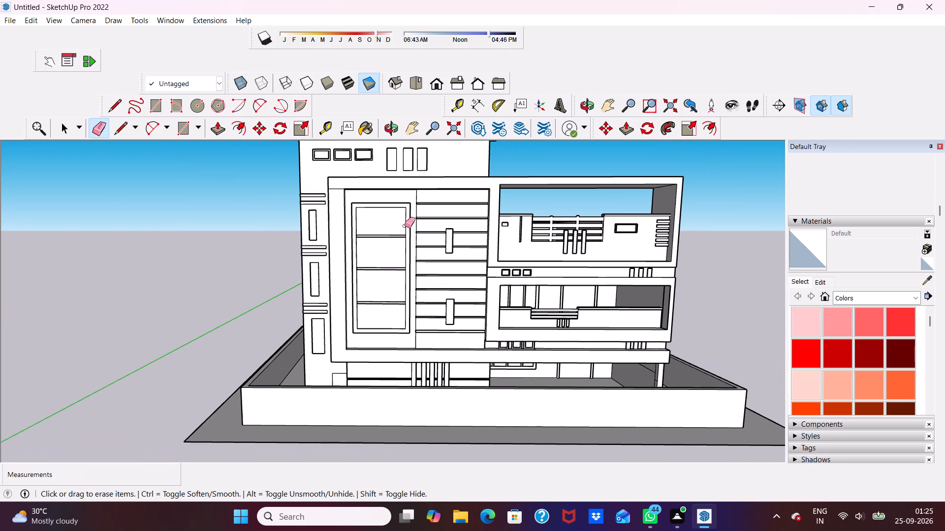
{"action": "left_click", "coordinate": [434, 76]}
{"action": "scroll", "coordinate": [586, 373], "scroll_direction": "up", "scroll_amount": 2}
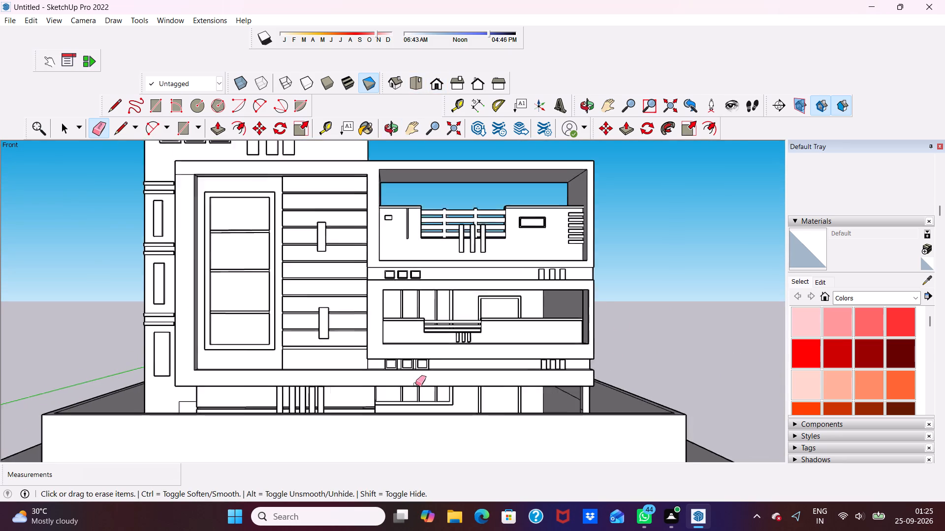
{"action": "scroll", "coordinate": [415, 384], "scroll_direction": "up", "scroll_amount": 1}
{"action": "scroll", "coordinate": [415, 384], "scroll_direction": "down", "scroll_amount": 6}
{"action": "middle_click_drag", "start_coordinate": [526, 307], "coordinate": [485, 330]}
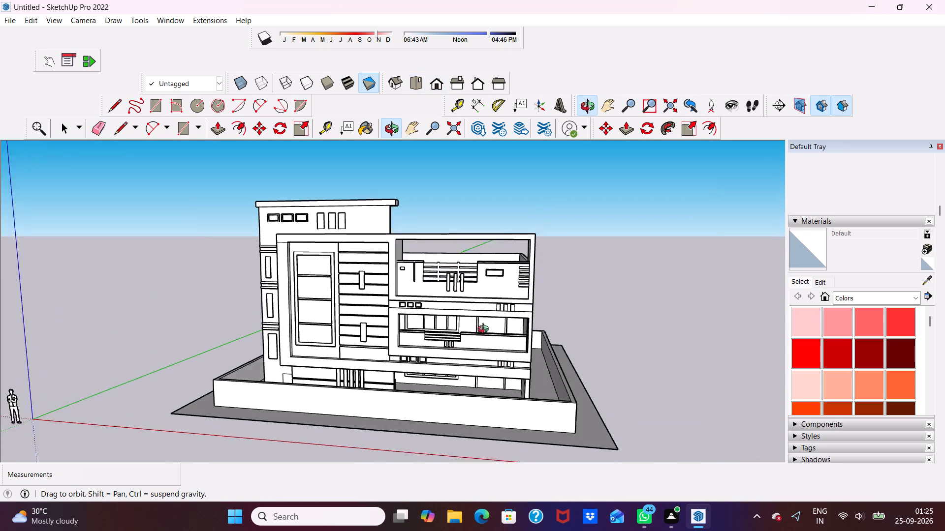
{"action": "middle_click_drag", "start_coordinate": [485, 330], "coordinate": [505, 338]}
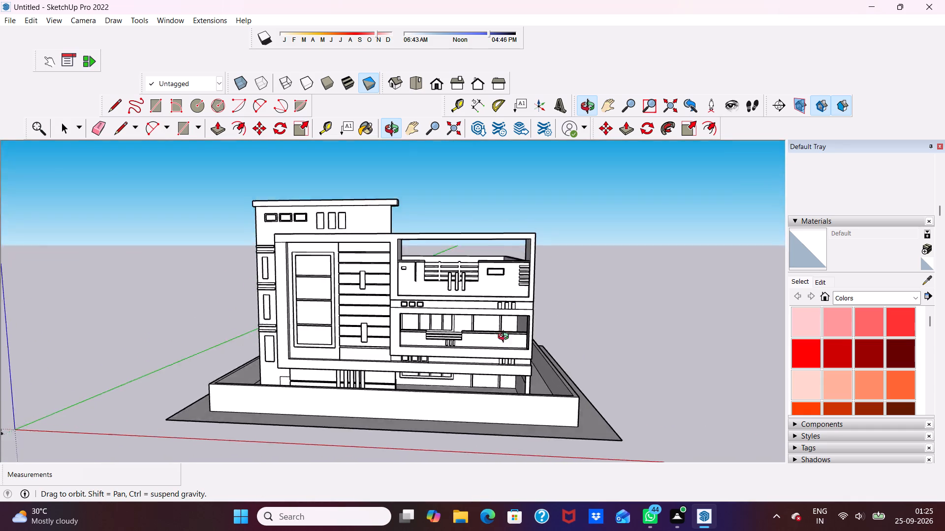
{"action": "middle_click_drag", "start_coordinate": [505, 338], "coordinate": [514, 335]}
{"action": "scroll", "coordinate": [514, 335], "scroll_direction": "up", "scroll_amount": 5}
{"action": "scroll", "coordinate": [510, 337], "scroll_direction": "down", "scroll_amount": 5}
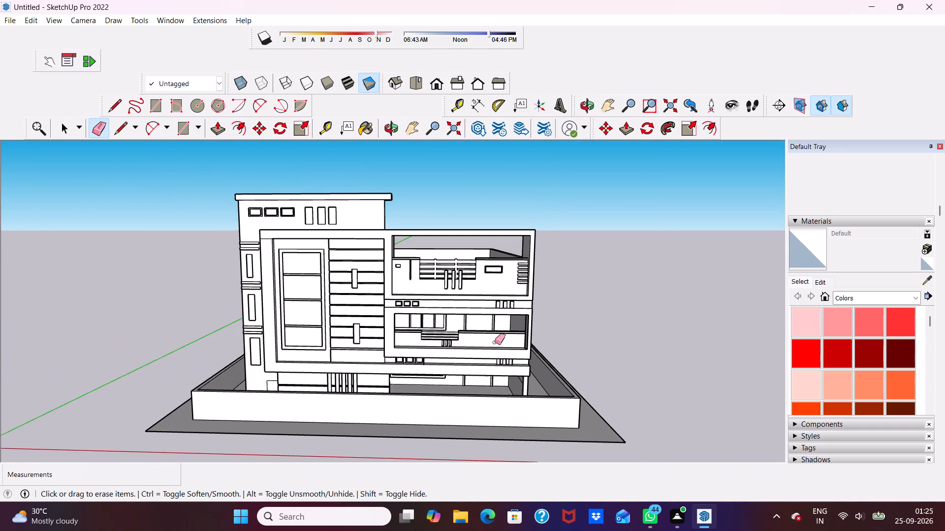
{"action": "scroll", "coordinate": [487, 347], "scroll_direction": "down", "scroll_amount": 2}
{"action": "scroll", "coordinate": [464, 381], "scroll_direction": "up", "scroll_amount": 4}
{"action": "scroll", "coordinate": [460, 362], "scroll_direction": "down", "scroll_amount": 1}
{"action": "middle_click_drag", "start_coordinate": [458, 361], "coordinate": [457, 380]}
{"action": "key", "text": "space"}
{"action": "key", "text": "space"}
{"action": "scroll", "coordinate": [331, 454], "scroll_direction": "up", "scroll_amount": 4}
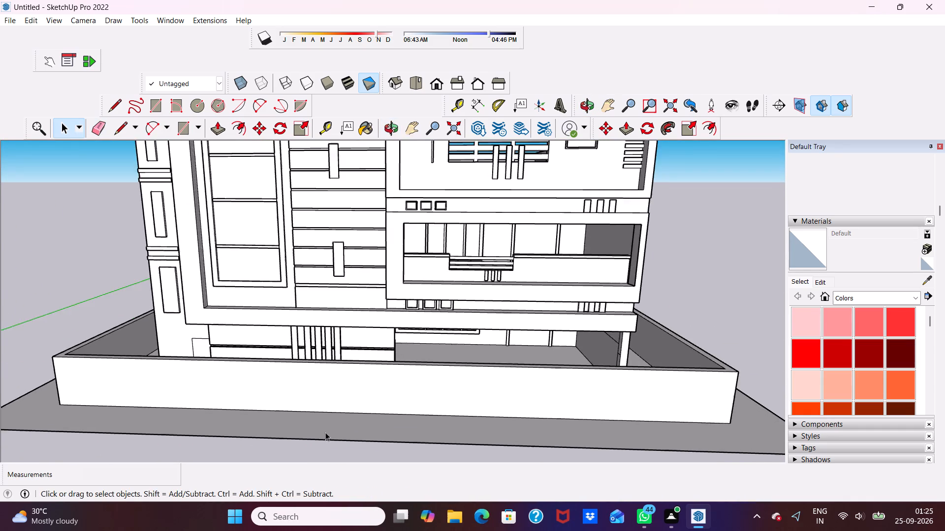
{"action": "scroll", "coordinate": [333, 401], "scroll_direction": "down", "scroll_amount": 4}
{"action": "scroll", "coordinate": [349, 387], "scroll_direction": "up", "scroll_amount": 4}
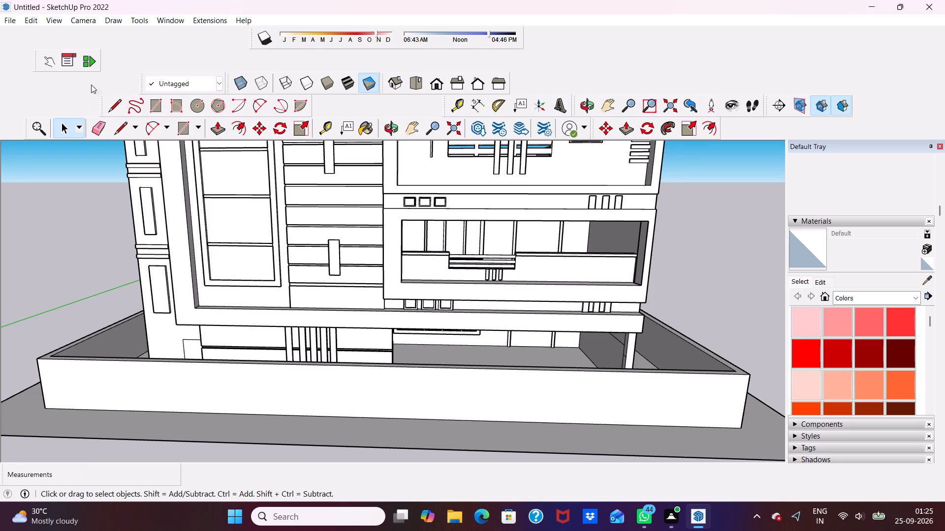
Draw a full-height rectangle about 20' 9" by 5' on the front compound wall's outer face, in front of the porch.
{"action": "left_click", "coordinate": [151, 103]}
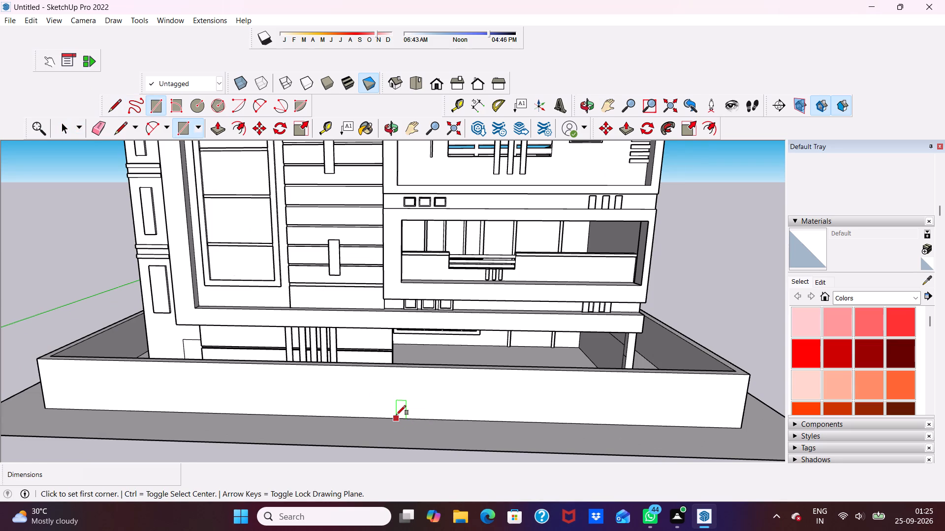
{"action": "left_click", "coordinate": [396, 415]}
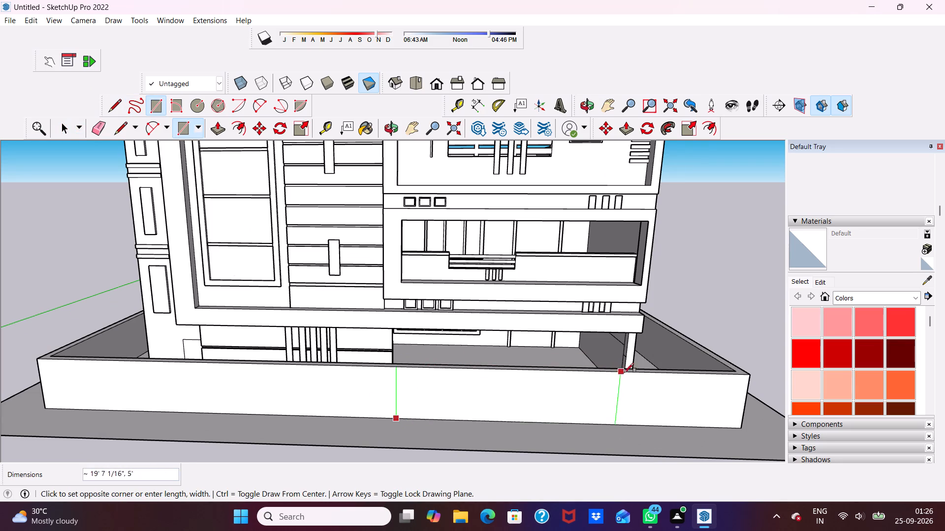
{"action": "left_click", "coordinate": [635, 376]}
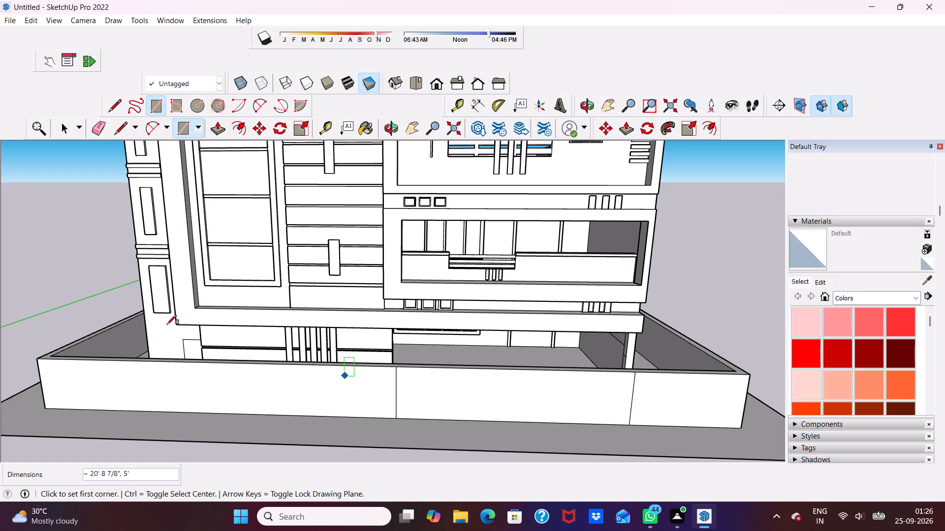
Push the porch-front rectangle back 9" through the front compound wall and erase its leftover top and bottom edges to clear the opening.
{"action": "left_click", "coordinate": [210, 124]}
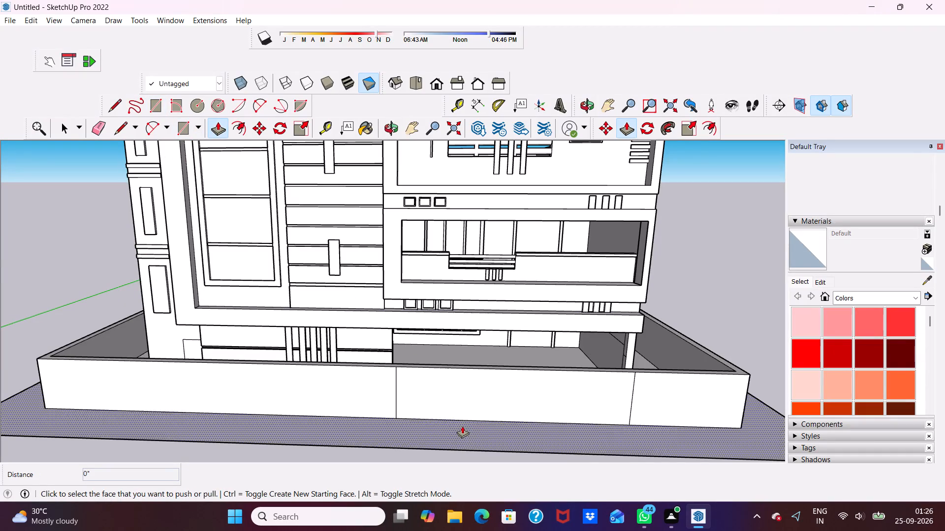
{"action": "left_click_drag", "start_coordinate": [473, 406], "coordinate": [480, 380]}
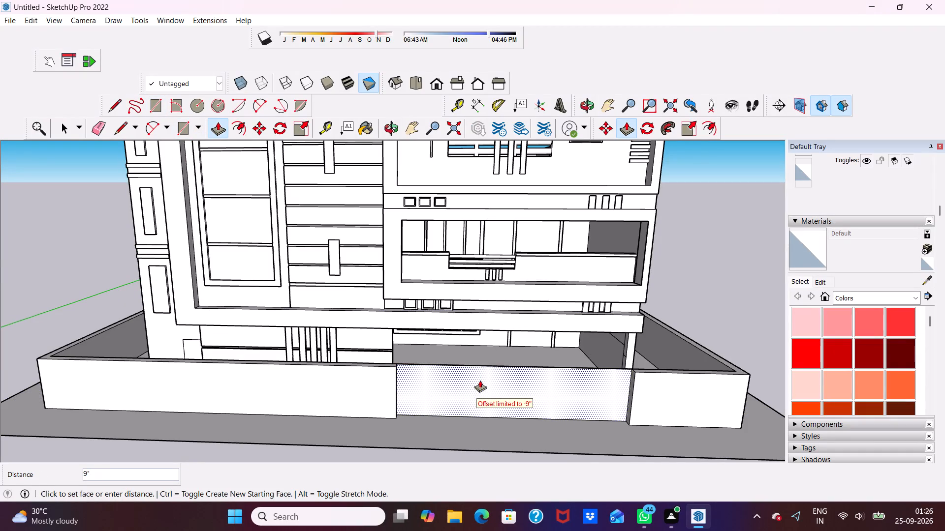
{"action": "left_click_drag", "start_coordinate": [480, 380], "coordinate": [481, 371]}
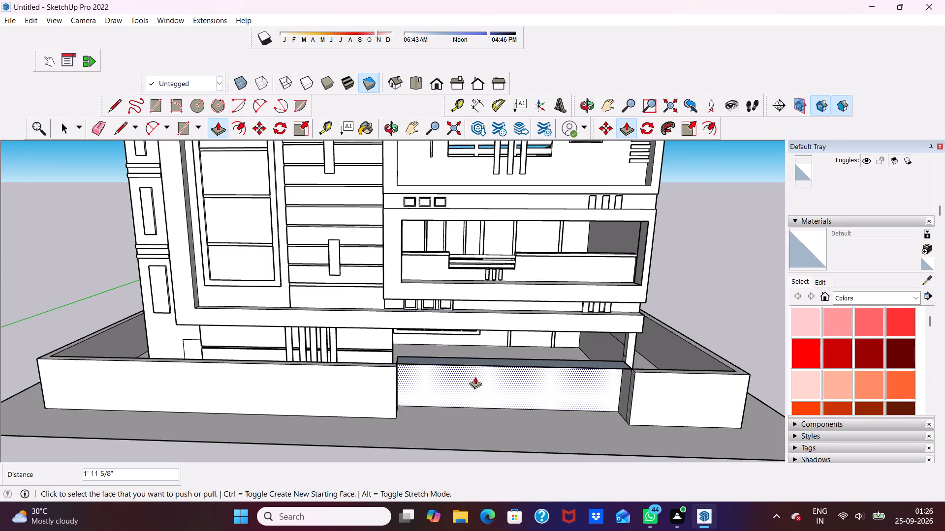
{"action": "key", "text": "ctrl+z"}
{"action": "key", "text": "space"}
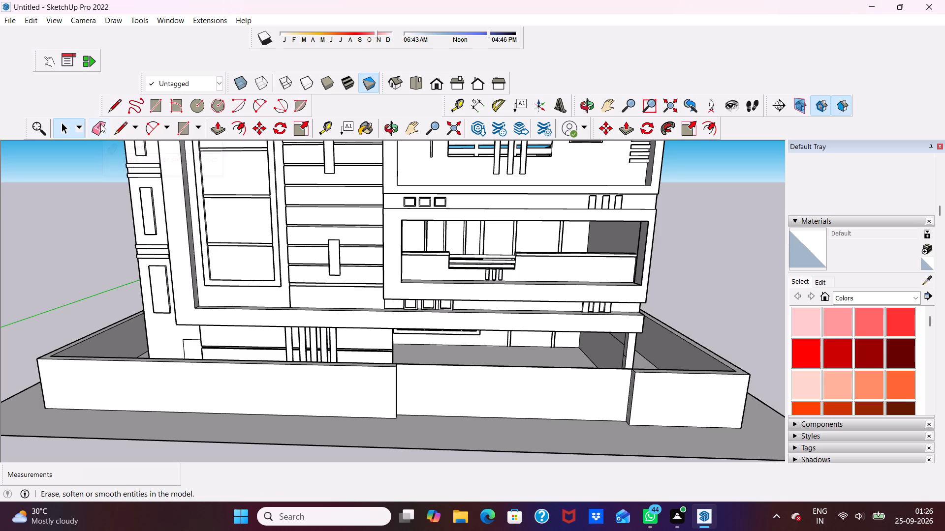
{"action": "left_click", "coordinate": [98, 129]}
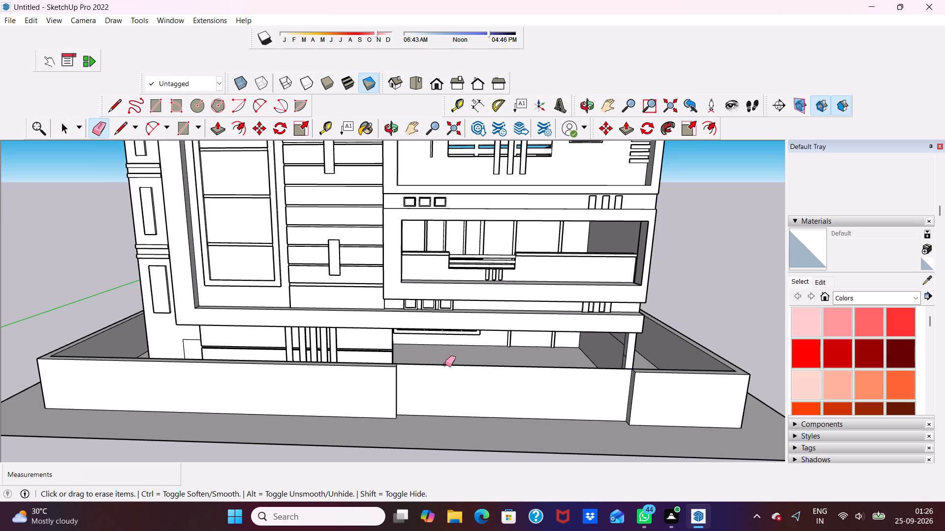
{"action": "left_click", "coordinate": [445, 364]}
{"action": "left_click_drag", "start_coordinate": [435, 417], "coordinate": [435, 413]}
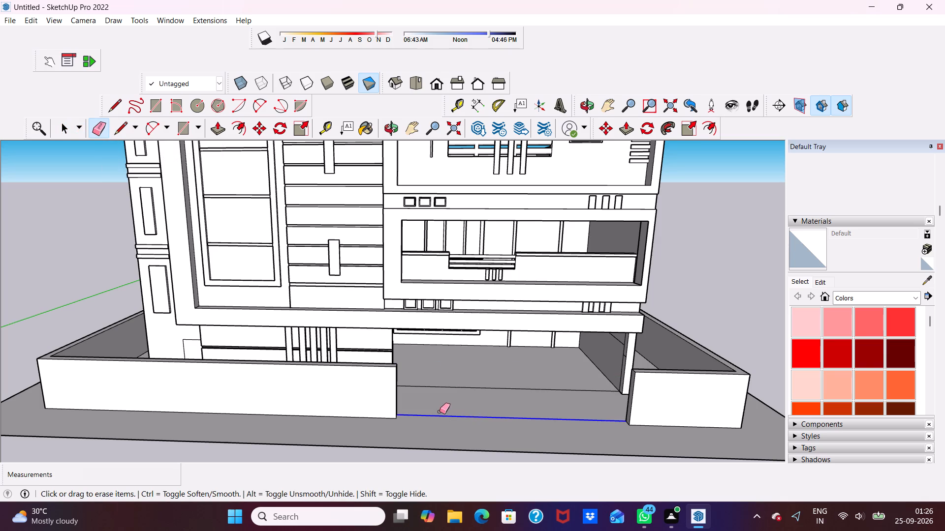
Erase the stray horizontal line across the narrow reversed face at the ground-floor wall's end beside the porch.
{"action": "scroll", "coordinate": [412, 420], "scroll_direction": "down", "scroll_amount": 6}
{"action": "middle_click_drag", "start_coordinate": [427, 416], "coordinate": [427, 399]}
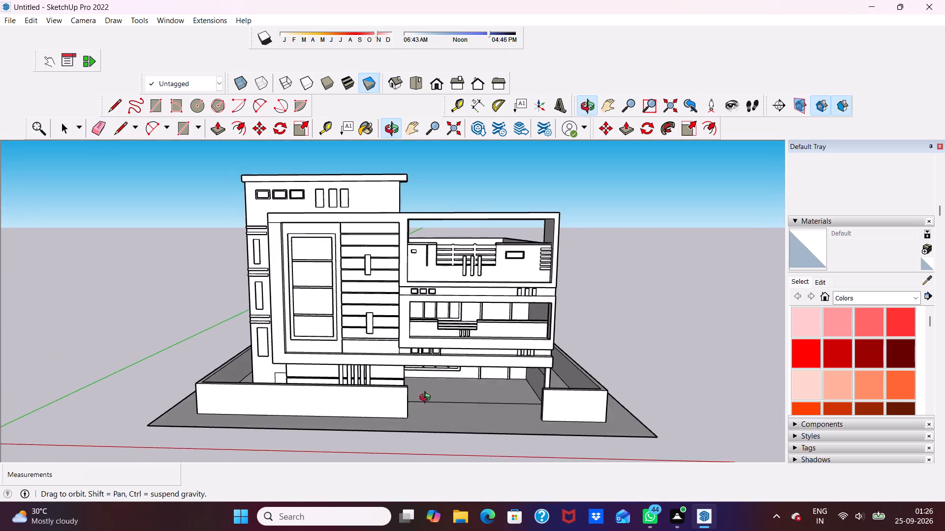
{"action": "middle_click_drag", "start_coordinate": [427, 399], "coordinate": [285, 385]}
{"action": "scroll", "coordinate": [318, 391], "scroll_direction": "up", "scroll_amount": 14}
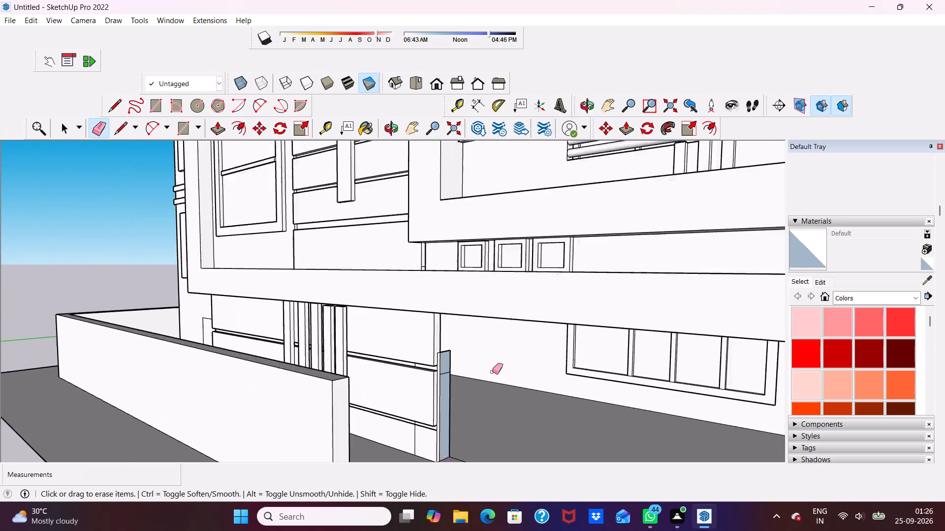
{"action": "scroll", "coordinate": [492, 372], "scroll_direction": "up", "scroll_amount": 2}
{"action": "key", "text": "space"}
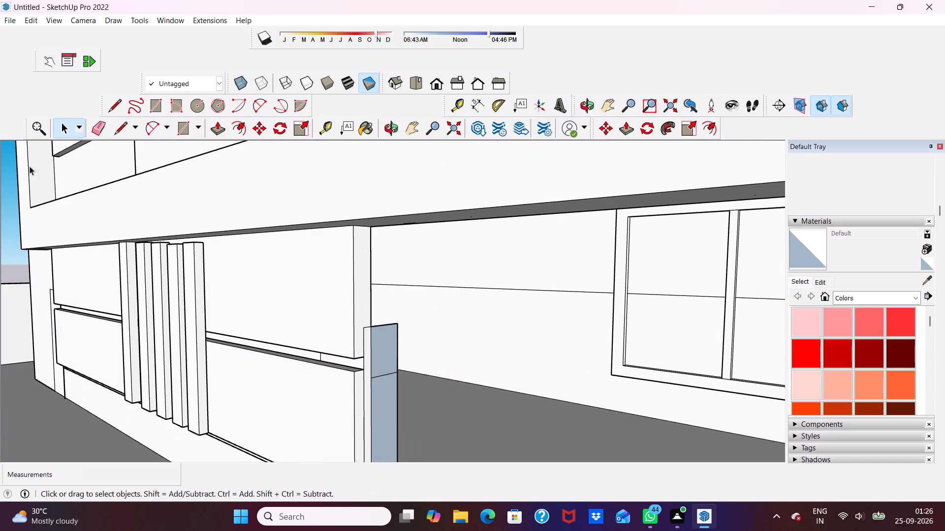
{"action": "left_click", "coordinate": [96, 122]}
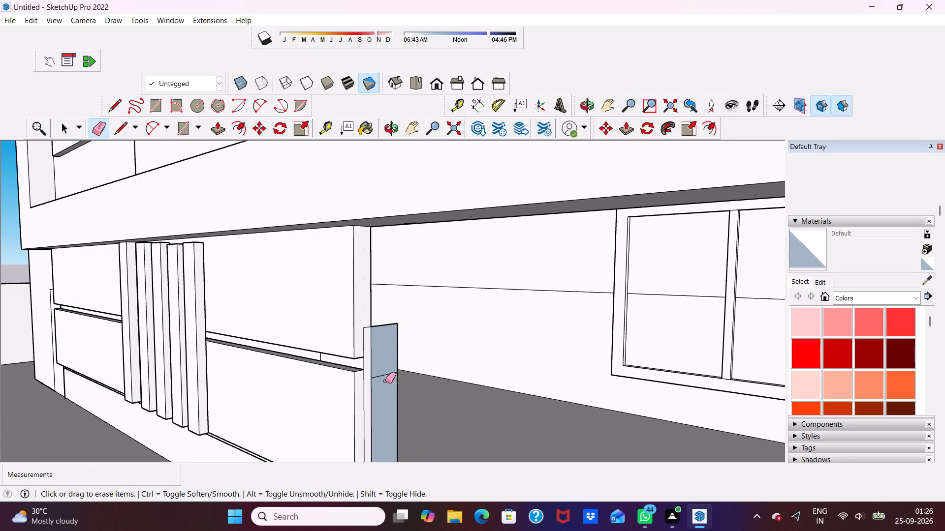
{"action": "left_click", "coordinate": [384, 376]}
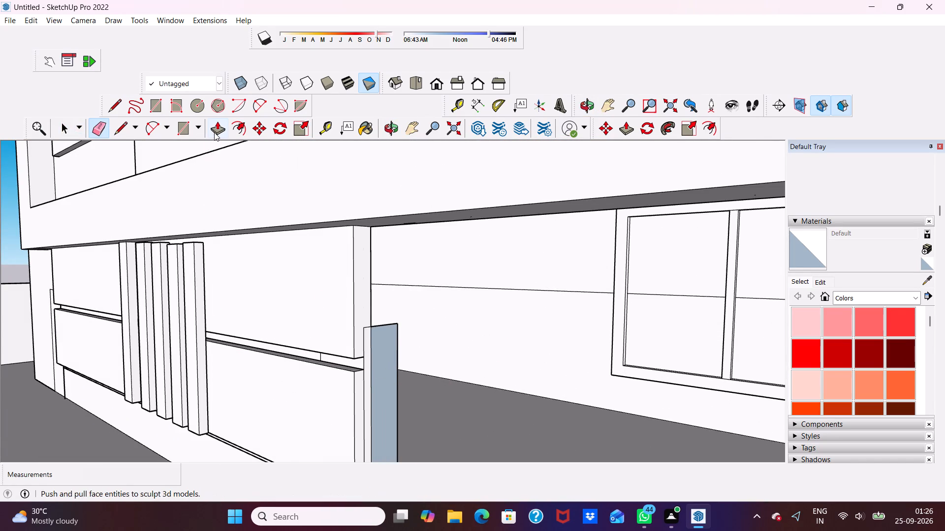
Push/pull the narrow reversed face at the ground-floor wall's end beside the porch by 1 5/8".
{"action": "left_click", "coordinate": [214, 132]}
{"action": "left_click", "coordinate": [388, 383]}
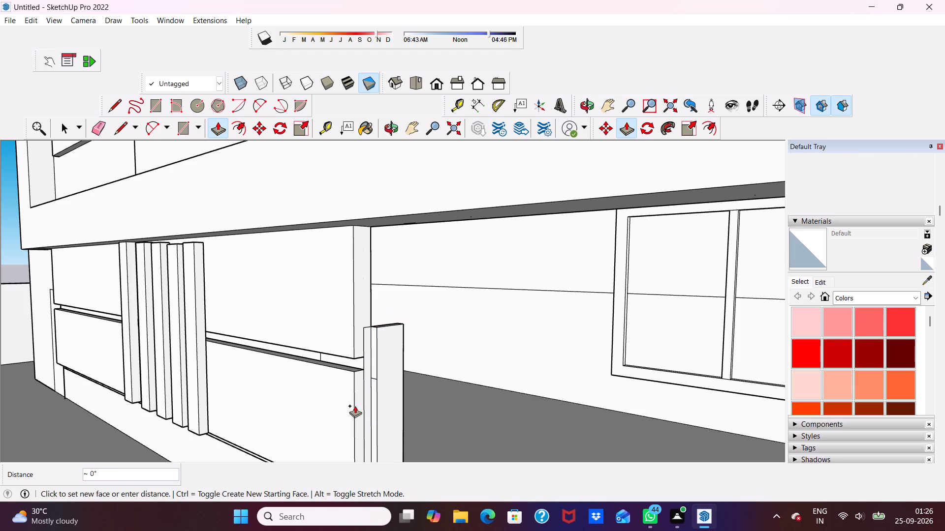
{"action": "left_click", "coordinate": [379, 398]}
Examine the front elevation and the compound wall with its opening from several angles and distances.
{"action": "scroll", "coordinate": [379, 398], "scroll_direction": "down", "scroll_amount": 8}
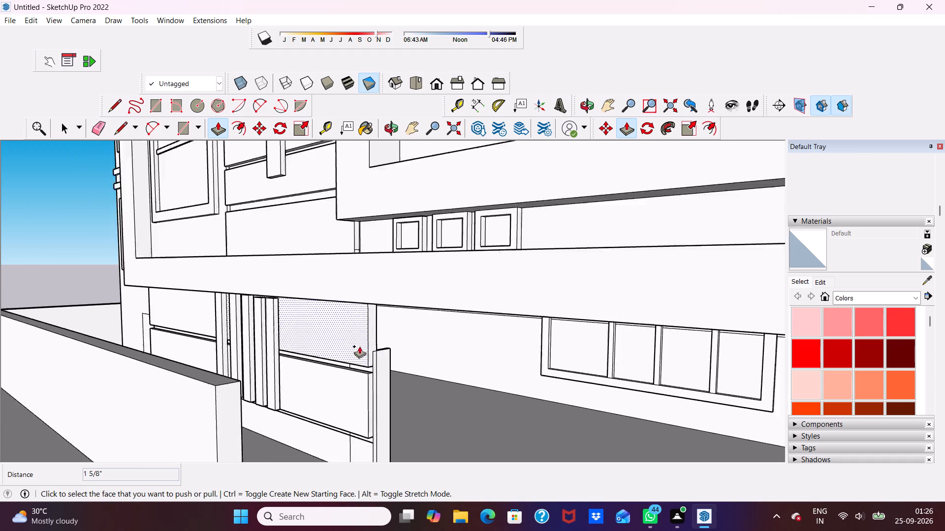
{"action": "scroll", "coordinate": [359, 346], "scroll_direction": "down", "scroll_amount": 3}
{"action": "middle_click_drag", "start_coordinate": [366, 354], "coordinate": [622, 367]}
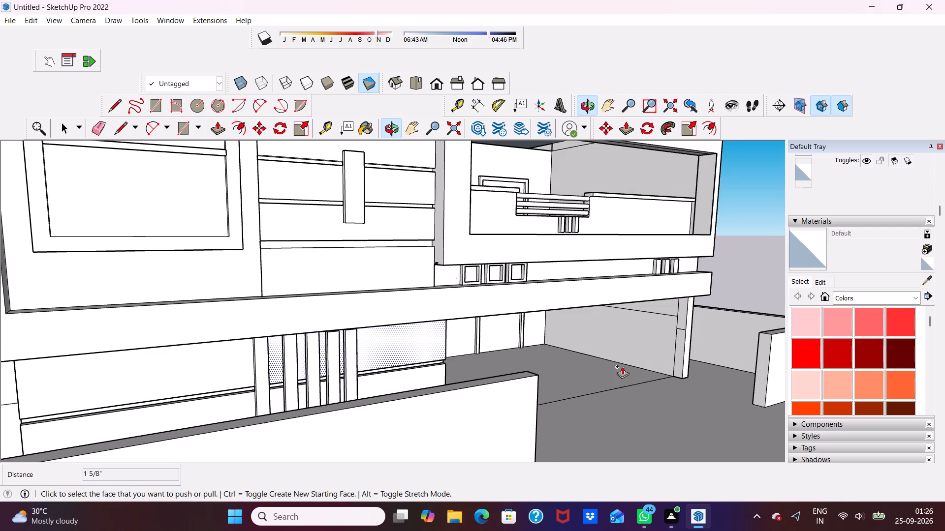
{"action": "scroll", "coordinate": [622, 366], "scroll_direction": "down", "scroll_amount": 4}
{"action": "middle_click_drag", "start_coordinate": [623, 366], "coordinate": [579, 395]}
{"action": "scroll", "coordinate": [579, 395], "scroll_direction": "up", "scroll_amount": 1}
{"action": "key", "text": "space"}
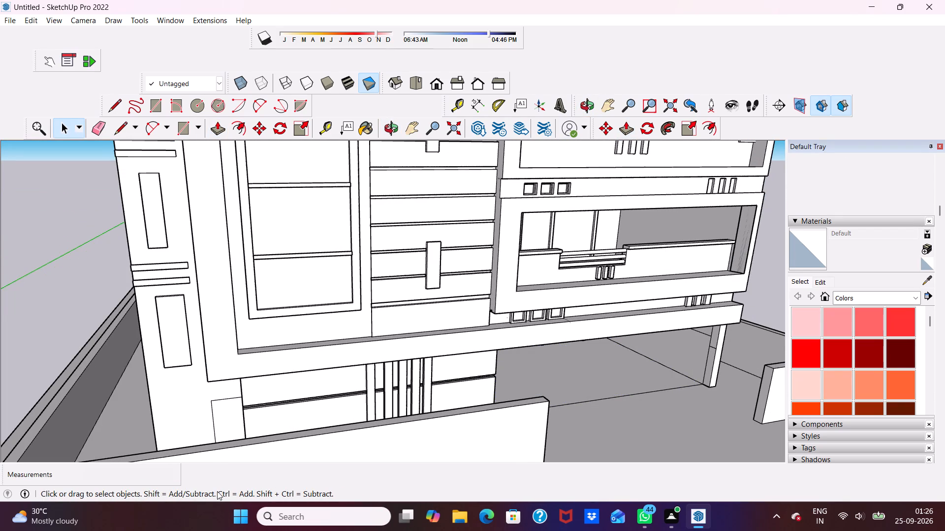
{"action": "scroll", "coordinate": [166, 442], "scroll_direction": "down", "scroll_amount": 3}
{"action": "scroll", "coordinate": [195, 425], "scroll_direction": "up", "scroll_amount": 1}
{"action": "scroll", "coordinate": [195, 400], "scroll_direction": "down", "scroll_amount": 1}
{"action": "scroll", "coordinate": [83, 206], "scroll_direction": "down", "scroll_amount": 3}
{"action": "scroll", "coordinate": [176, 260], "scroll_direction": "down", "scroll_amount": 5}
{"action": "middle_click_drag", "start_coordinate": [282, 327], "coordinate": [264, 322]}
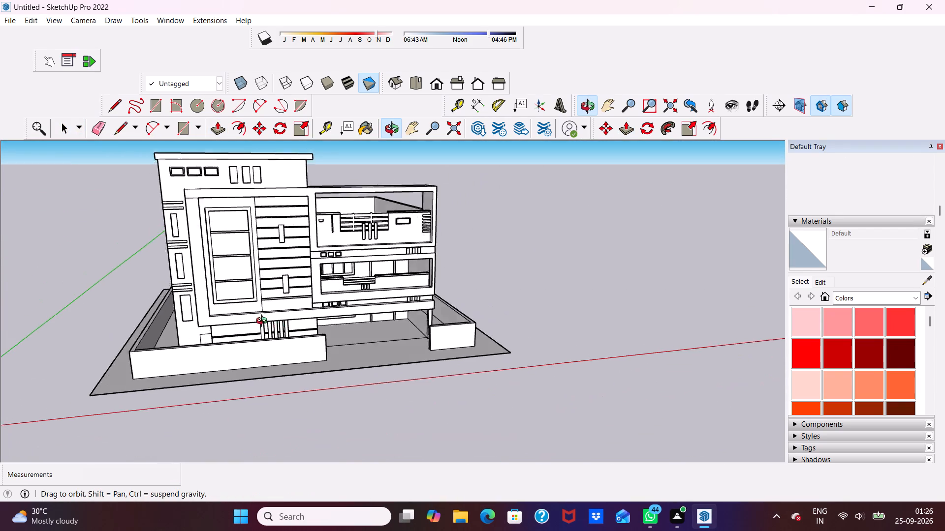
{"action": "middle_click_drag", "start_coordinate": [264, 322], "coordinate": [234, 309]}
{"action": "scroll", "coordinate": [234, 309], "scroll_direction": "up", "scroll_amount": 3}
{"action": "scroll", "coordinate": [234, 309], "scroll_direction": "down", "scroll_amount": 3}
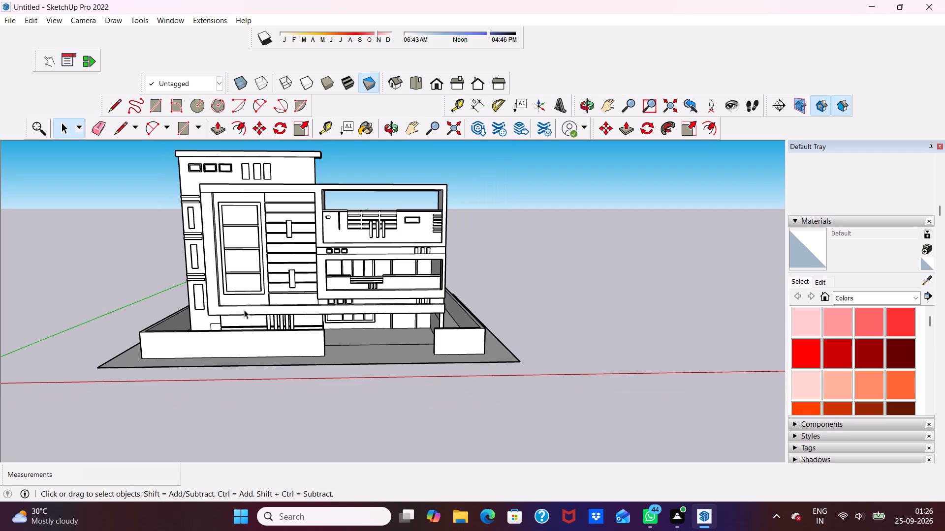
{"action": "scroll", "coordinate": [272, 307], "scroll_direction": "up", "scroll_amount": 4}
{"action": "scroll", "coordinate": [272, 307], "scroll_direction": "down", "scroll_amount": 2}
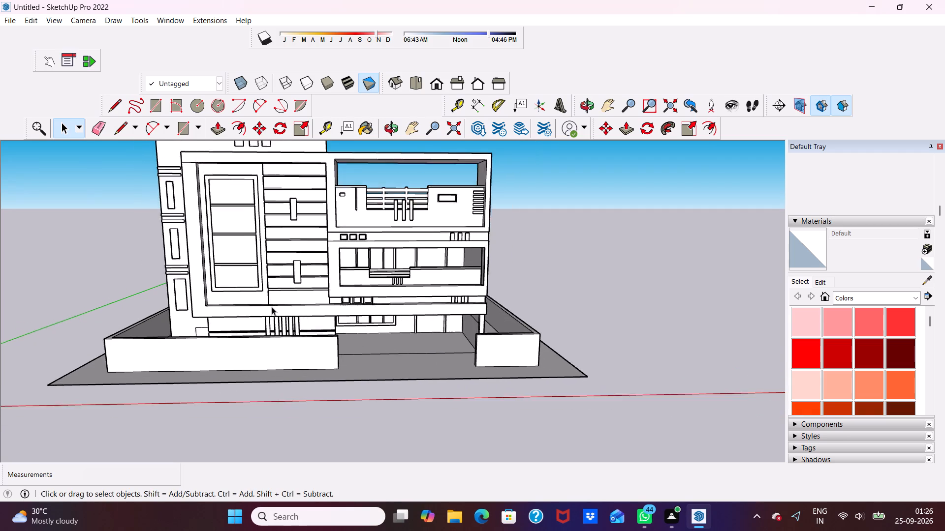
{"action": "scroll", "coordinate": [272, 307], "scroll_direction": "down", "scroll_amount": 1}
Draw a 9" line across the top of the longer front compound wall section at its midpoint.
{"action": "scroll", "coordinate": [259, 348], "scroll_direction": "up", "scroll_amount": 4}
{"action": "middle_click_drag", "start_coordinate": [259, 348], "coordinate": [265, 435]}
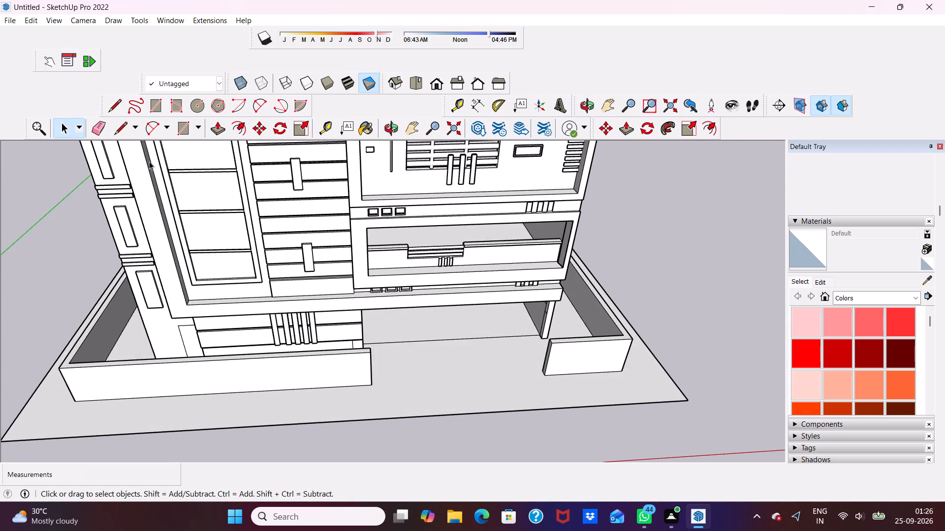
{"action": "left_click", "coordinate": [118, 97]}
{"action": "scroll", "coordinate": [189, 266], "scroll_direction": "down", "scroll_amount": 4}
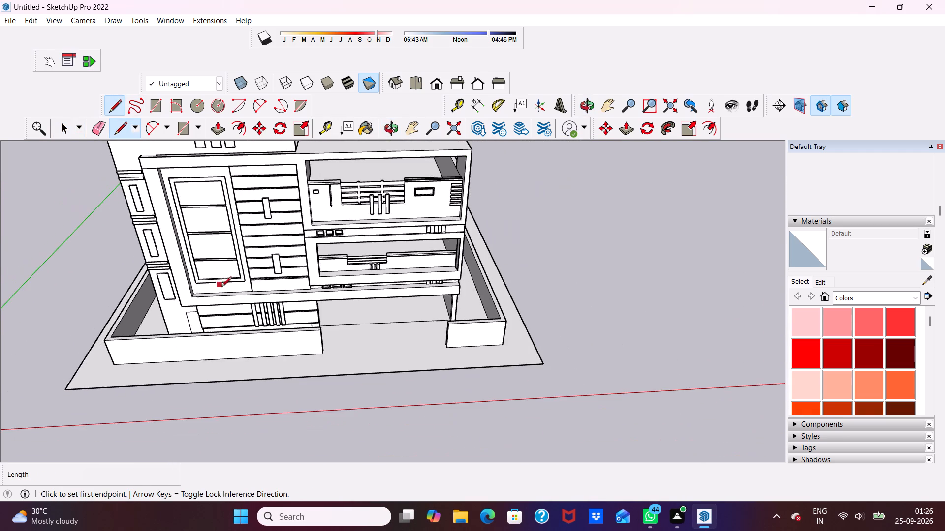
{"action": "scroll", "coordinate": [236, 298], "scroll_direction": "down", "scroll_amount": 8}
{"action": "scroll", "coordinate": [225, 311], "scroll_direction": "up", "scroll_amount": 9}
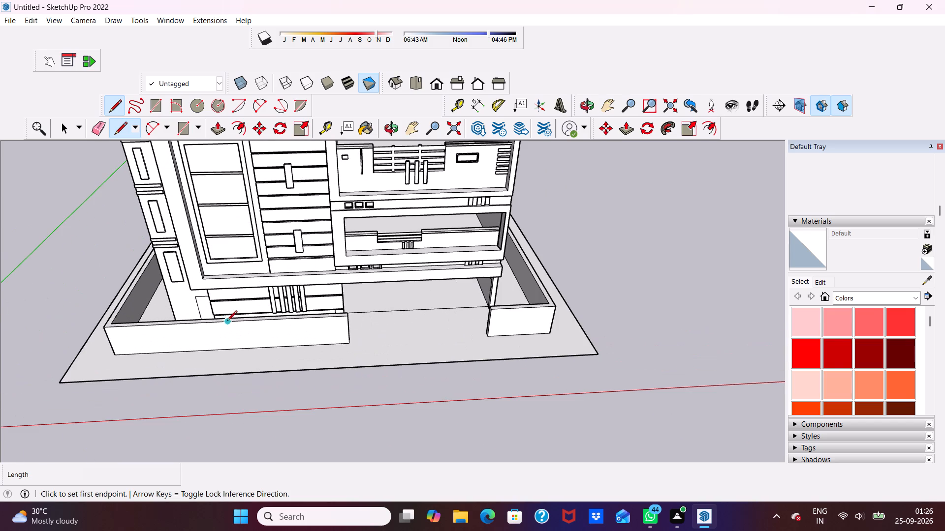
{"action": "scroll", "coordinate": [232, 323], "scroll_direction": "up", "scroll_amount": 4}
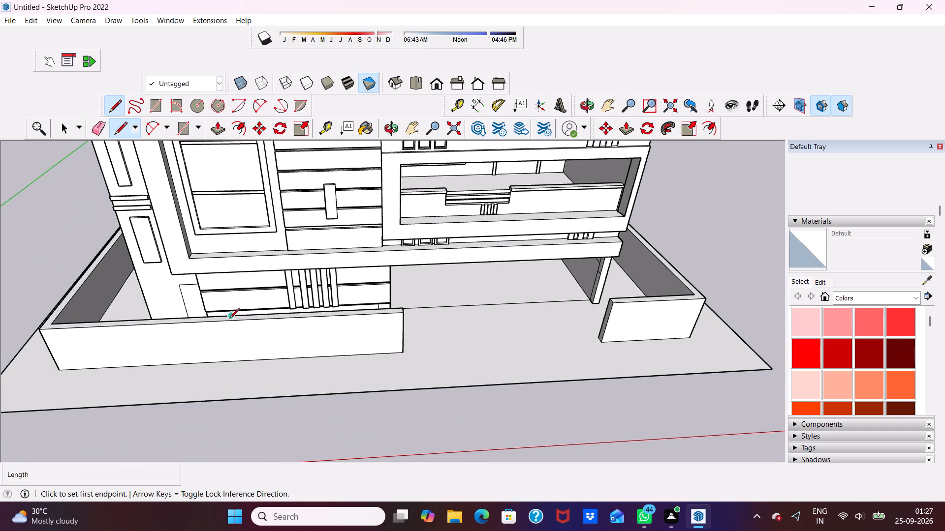
{"action": "left_click", "coordinate": [232, 321]}
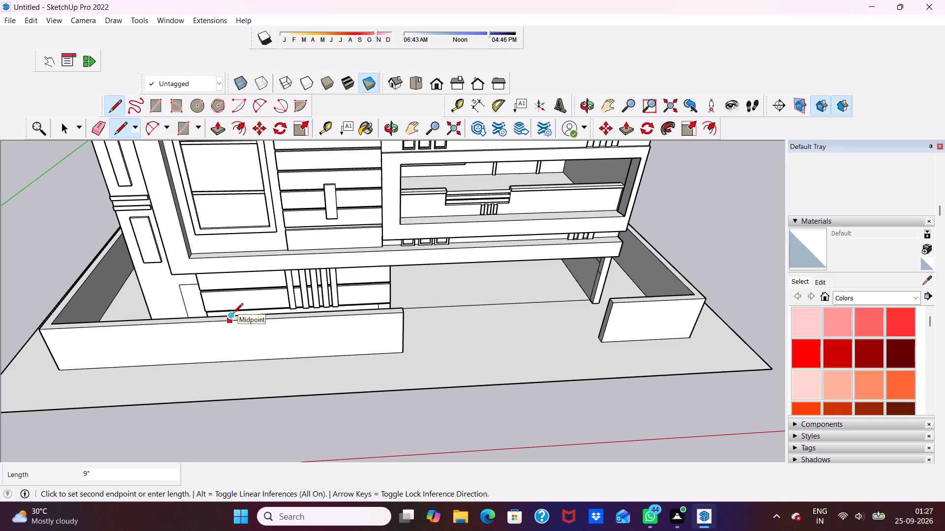
{"action": "left_click", "coordinate": [233, 314]}
{"action": "scroll", "coordinate": [233, 314], "scroll_direction": "up", "scroll_amount": 4}
{"action": "scroll", "coordinate": [230, 321], "scroll_direction": "down", "scroll_amount": 3}
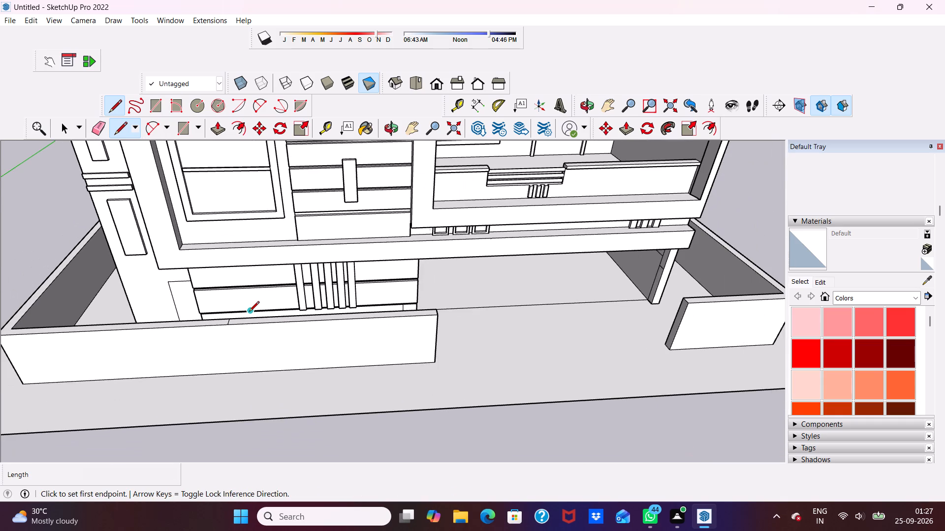
{"action": "key", "text": "space"}
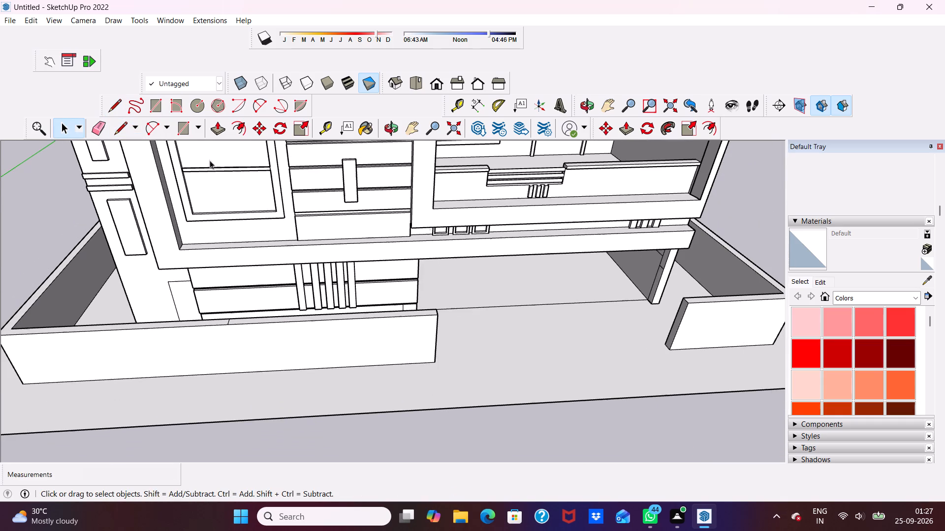
Raise the top face of the longer front wall section by 3" on the half away from the opening.
{"action": "left_click", "coordinate": [216, 122]}
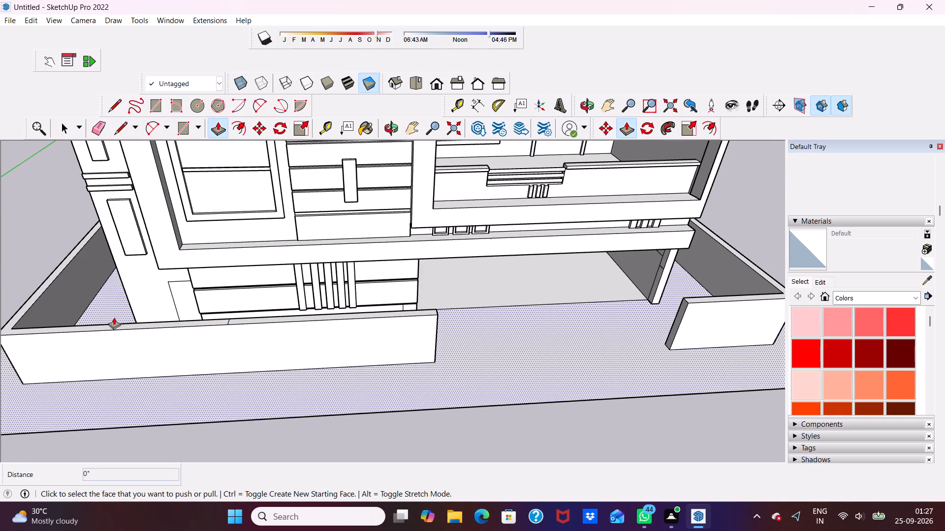
{"action": "scroll", "coordinate": [112, 325], "scroll_direction": "up", "scroll_amount": 2}
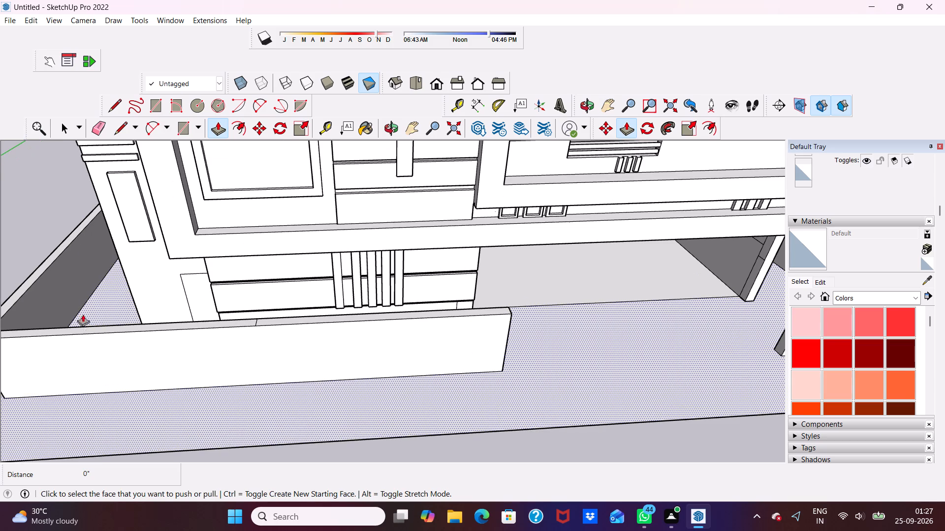
{"action": "scroll", "coordinate": [63, 287], "scroll_direction": "down", "scroll_amount": 7}
{"action": "scroll", "coordinate": [120, 317], "scroll_direction": "up", "scroll_amount": 7}
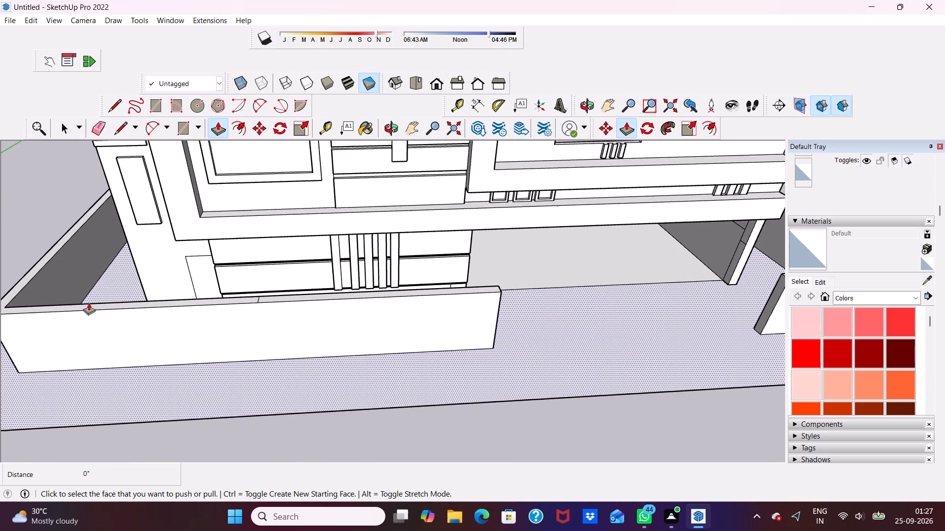
{"action": "scroll", "coordinate": [96, 298], "scroll_direction": "up", "scroll_amount": 4}
{"action": "left_click", "coordinate": [136, 308]}
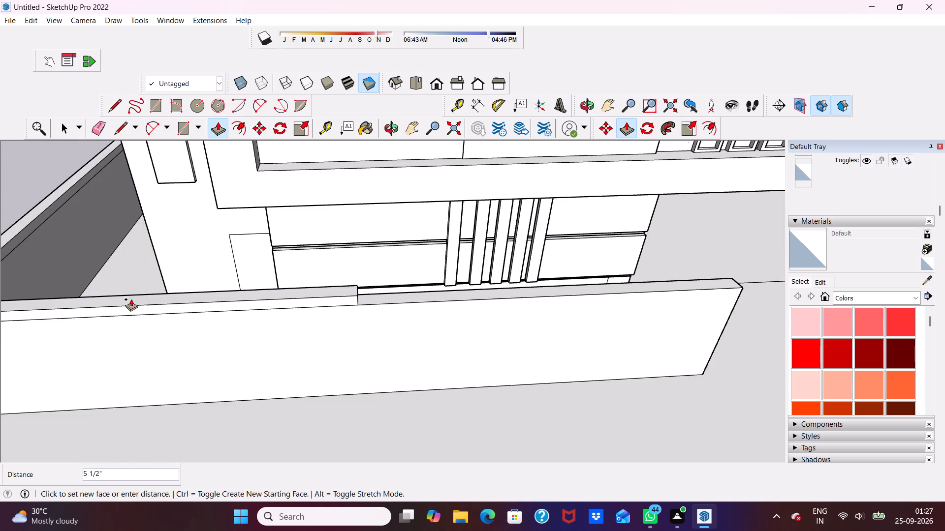
{"action": "type", "text": "3\""}
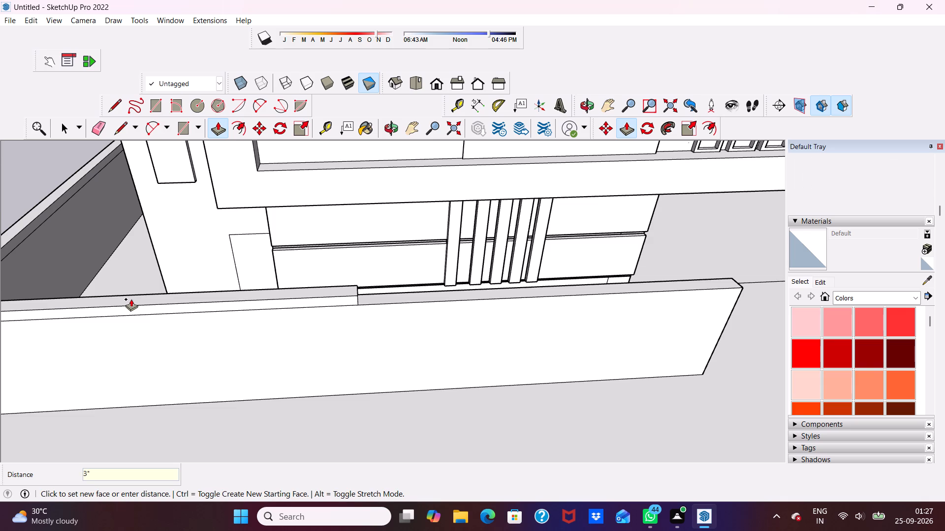
{"action": "key", "text": "Return"}
Push/pull the front face of the raised coping on the longer front wall section outward by 3".
{"action": "scroll", "coordinate": [135, 300], "scroll_direction": "down", "scroll_amount": 1}
{"action": "scroll", "coordinate": [173, 320], "scroll_direction": "up", "scroll_amount": 6}
{"action": "scroll", "coordinate": [179, 324], "scroll_direction": "down", "scroll_amount": 2}
{"action": "scroll", "coordinate": [179, 324], "scroll_direction": "up", "scroll_amount": 1}
{"action": "scroll", "coordinate": [179, 324], "scroll_direction": "down", "scroll_amount": 8}
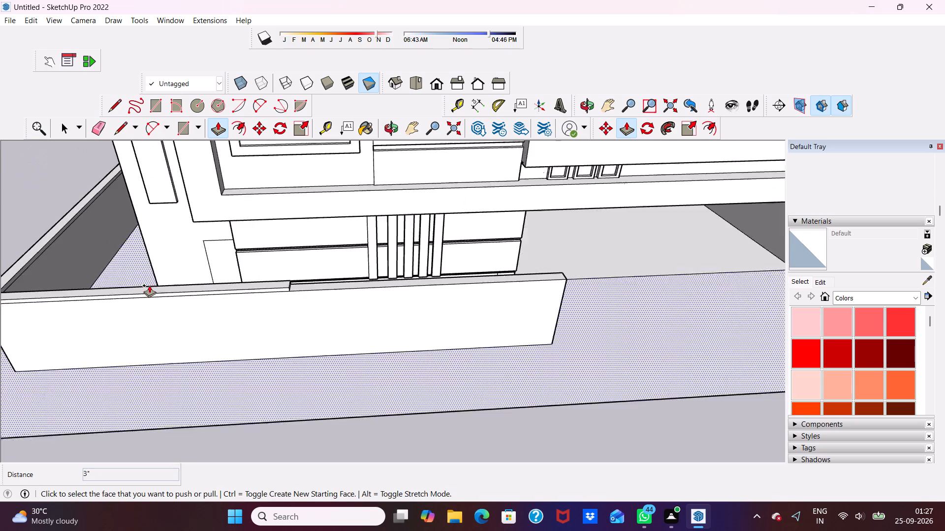
{"action": "scroll", "coordinate": [149, 285], "scroll_direction": "down", "scroll_amount": 1}
{"action": "scroll", "coordinate": [225, 312], "scroll_direction": "down", "scroll_amount": 4}
{"action": "scroll", "coordinate": [210, 322], "scroll_direction": "up", "scroll_amount": 6}
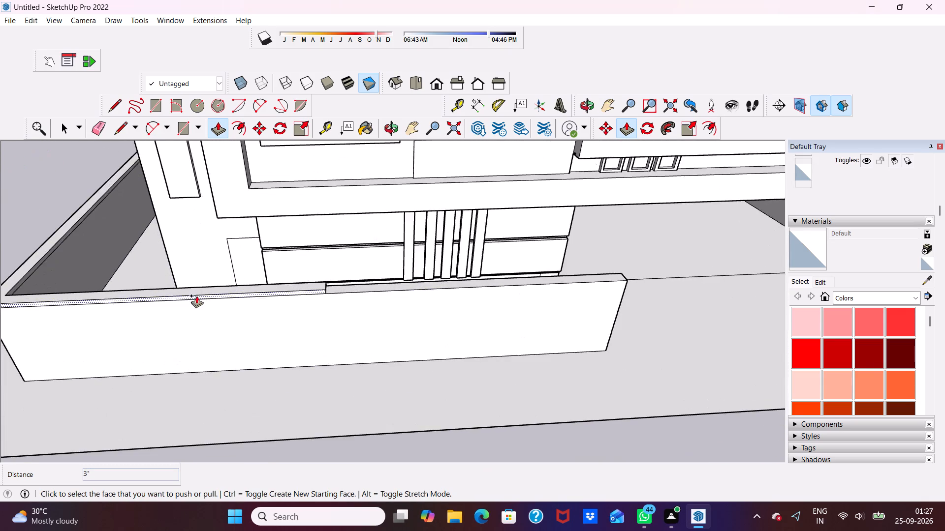
{"action": "scroll", "coordinate": [195, 293], "scroll_direction": "up", "scroll_amount": 5}
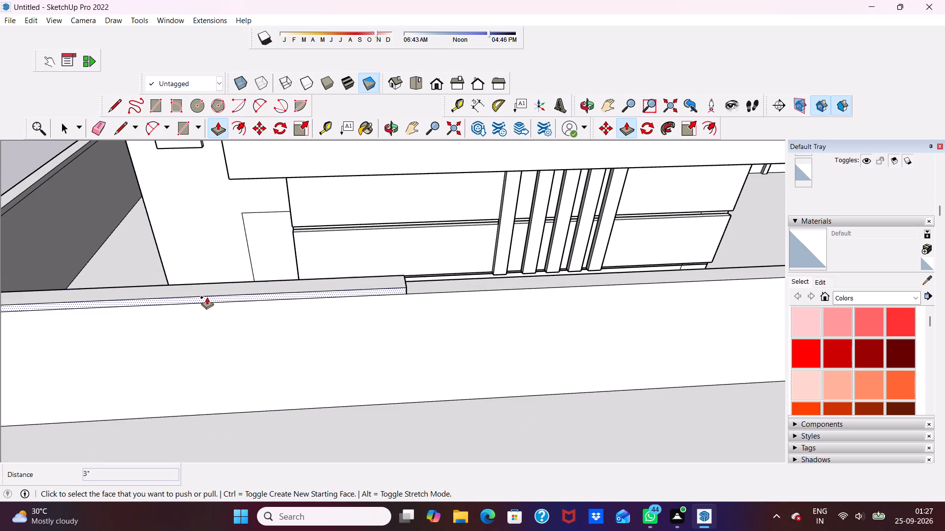
{"action": "left_click", "coordinate": [207, 297]}
{"action": "scroll", "coordinate": [210, 318], "scroll_direction": "up", "scroll_amount": 1}
{"action": "scroll", "coordinate": [210, 318], "scroll_direction": "down", "scroll_amount": 5}
{"action": "scroll", "coordinate": [227, 319], "scroll_direction": "up", "scroll_amount": 1}
{"action": "scroll", "coordinate": [228, 319], "scroll_direction": "down", "scroll_amount": 2}
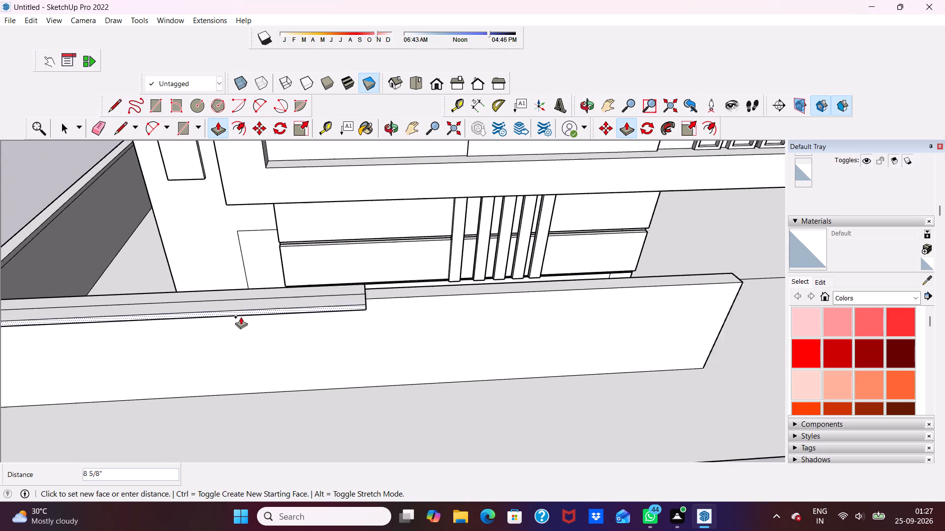
{"action": "scroll", "coordinate": [241, 317], "scroll_direction": "down", "scroll_amount": 3}
{"action": "scroll", "coordinate": [260, 318], "scroll_direction": "up", "scroll_amount": 1}
{"action": "scroll", "coordinate": [264, 317], "scroll_direction": "down", "scroll_amount": 1}
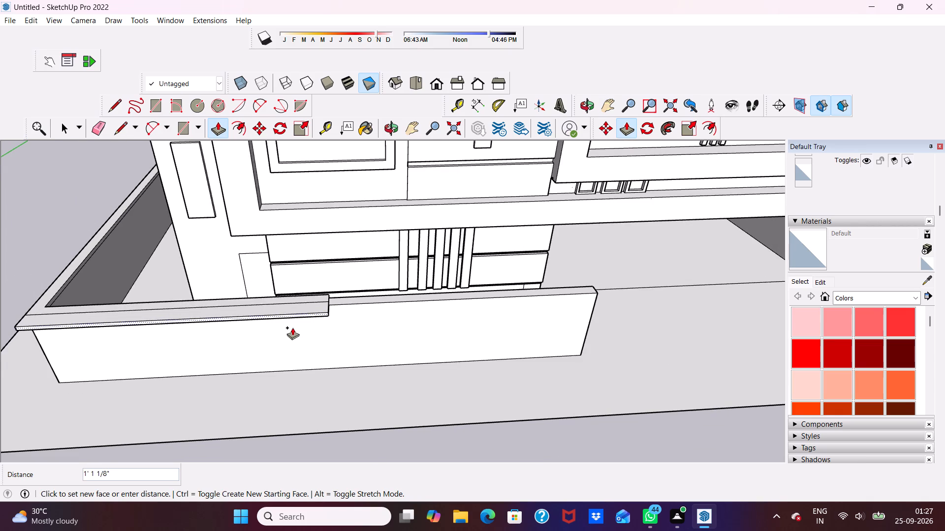
{"action": "middle_click_drag", "start_coordinate": [292, 327], "coordinate": [300, 331]}
{"action": "key", "text": "3"}
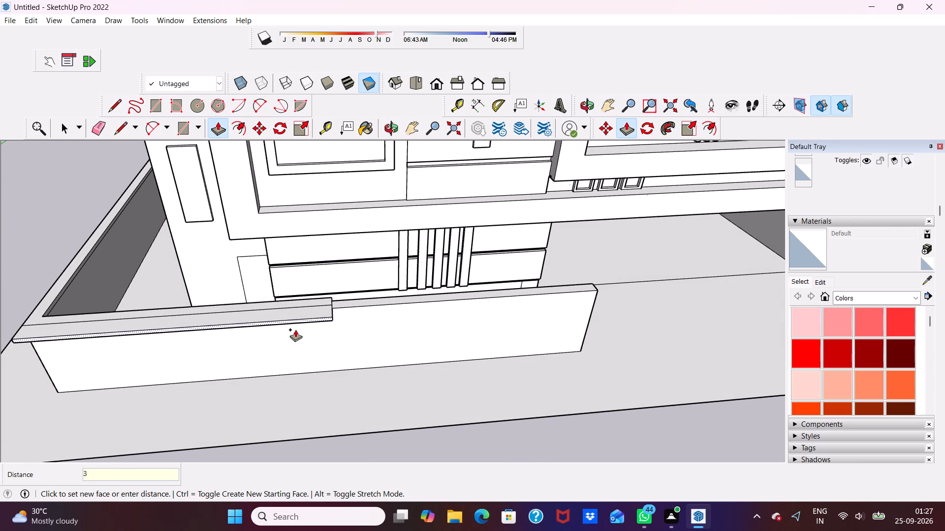
{"action": "key", "text": "shift+quotedbl"}
{"action": "key", "text": "Return"}
Erase the seam line running along the top of the projecting coping on the longer front wall section.
{"action": "scroll", "coordinate": [271, 330], "scroll_direction": "down", "scroll_amount": 5}
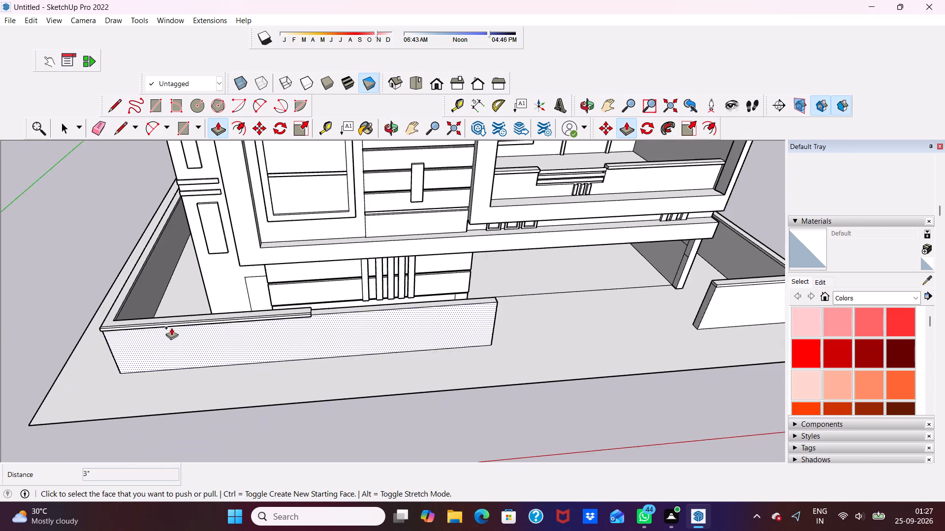
{"action": "scroll", "coordinate": [171, 327], "scroll_direction": "down", "scroll_amount": 4}
{"action": "scroll", "coordinate": [254, 327], "scroll_direction": "up", "scroll_amount": 5}
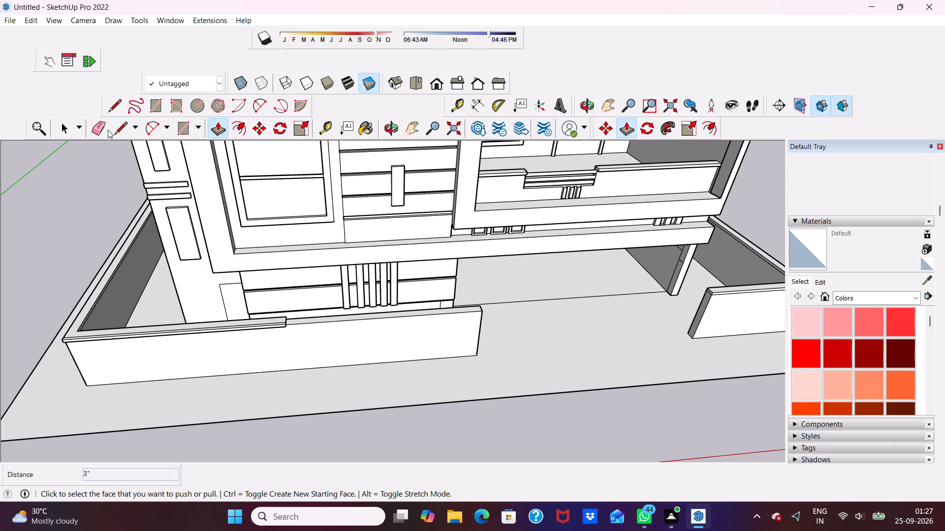
{"action": "left_click", "coordinate": [101, 132]}
{"action": "scroll", "coordinate": [146, 412], "scroll_direction": "up", "scroll_amount": 4}
{"action": "scroll", "coordinate": [129, 316], "scroll_direction": "up", "scroll_amount": 4}
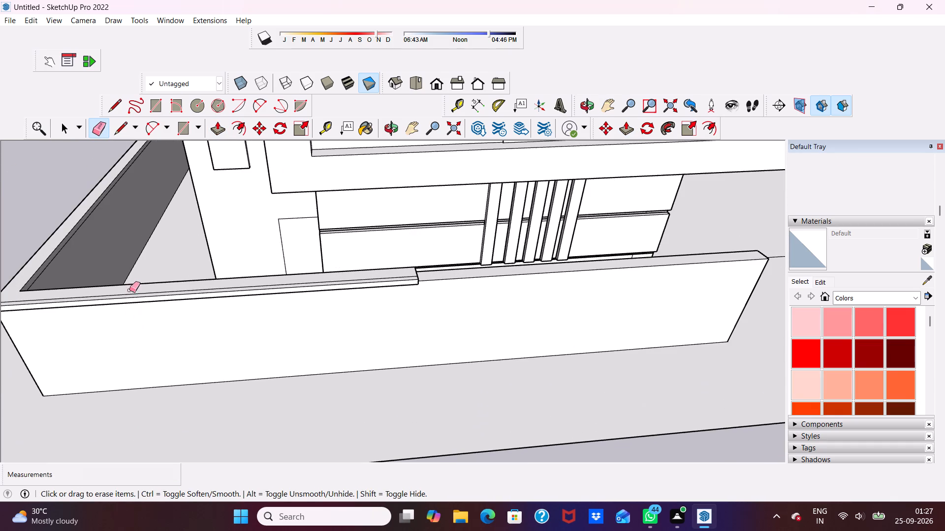
{"action": "left_click", "coordinate": [140, 292]}
Erase the edge along the white strip on the underside of the building's base.
{"action": "scroll", "coordinate": [140, 292], "scroll_direction": "down", "scroll_amount": 5}
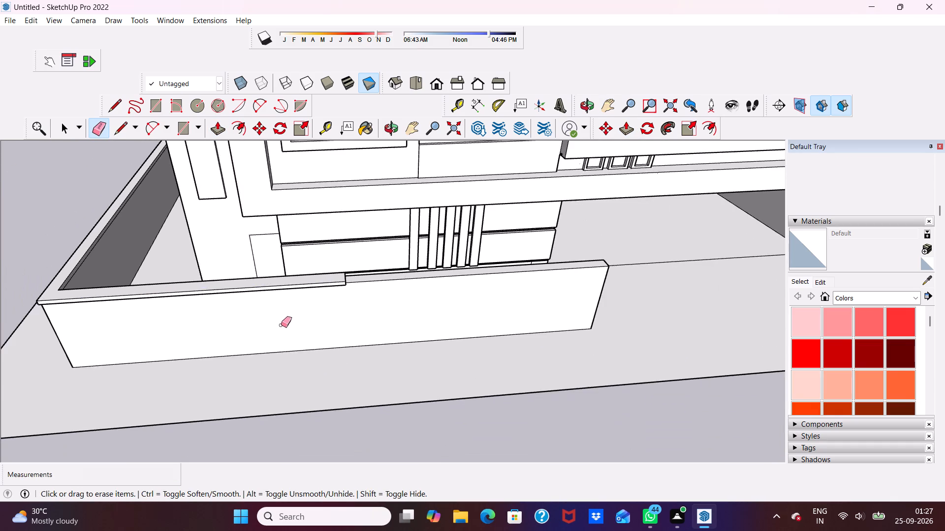
{"action": "scroll", "coordinate": [281, 329], "scroll_direction": "down", "scroll_amount": 8}
{"action": "middle_click_drag", "start_coordinate": [225, 342], "coordinate": [210, 196]}
{"action": "scroll", "coordinate": [299, 285], "scroll_direction": "up", "scroll_amount": 4}
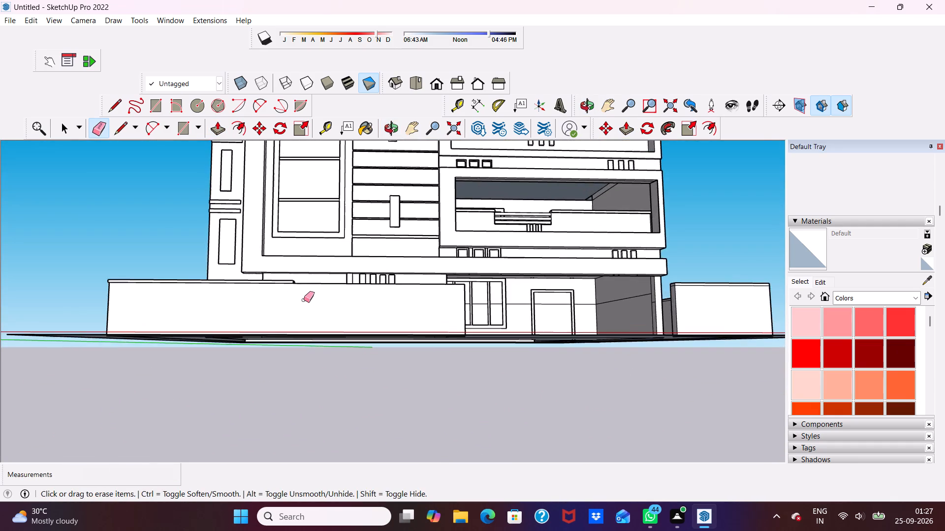
{"action": "scroll", "coordinate": [304, 300], "scroll_direction": "up", "scroll_amount": 3}
{"action": "scroll", "coordinate": [309, 301], "scroll_direction": "down", "scroll_amount": 1}
{"action": "middle_click_drag", "start_coordinate": [309, 301], "coordinate": [285, 174]}
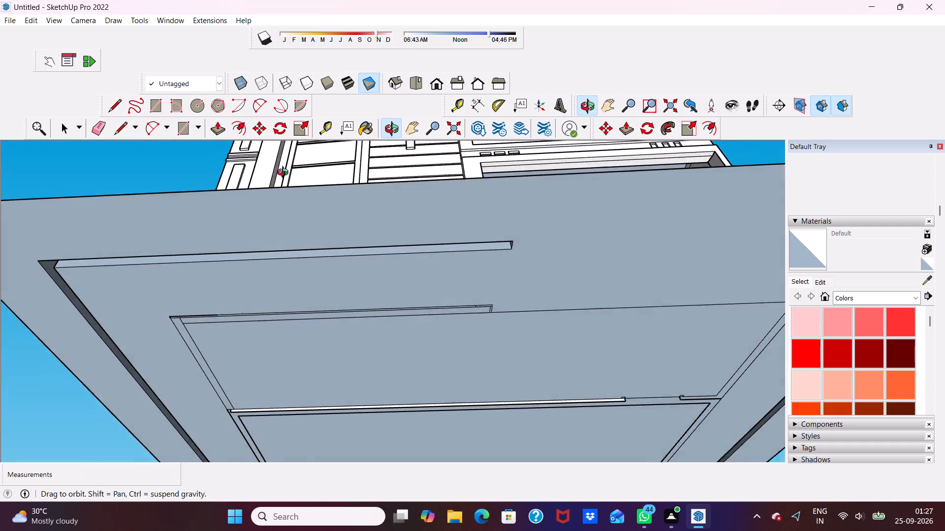
{"action": "middle_click_drag", "start_coordinate": [285, 174], "coordinate": [326, 248]}
{"action": "scroll", "coordinate": [324, 344], "scroll_direction": "up", "scroll_amount": 3}
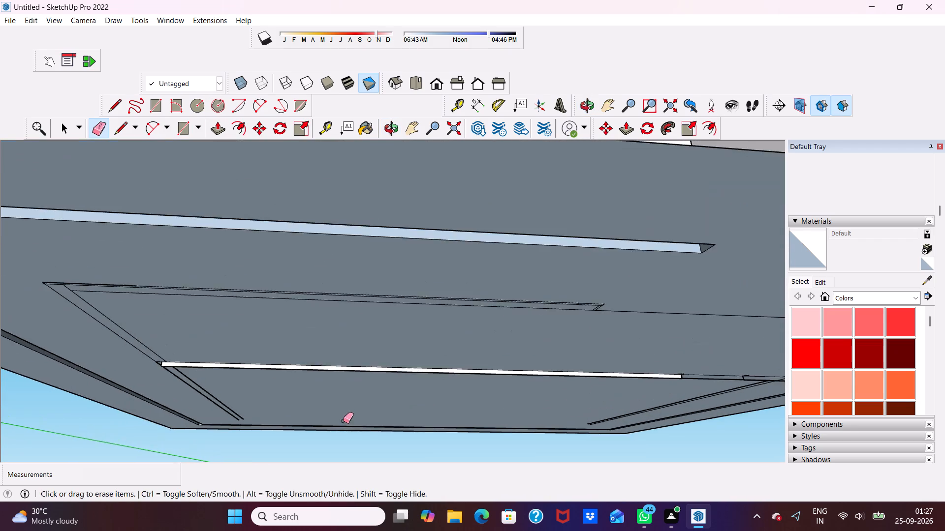
{"action": "scroll", "coordinate": [360, 404], "scroll_direction": "up", "scroll_amount": 4}
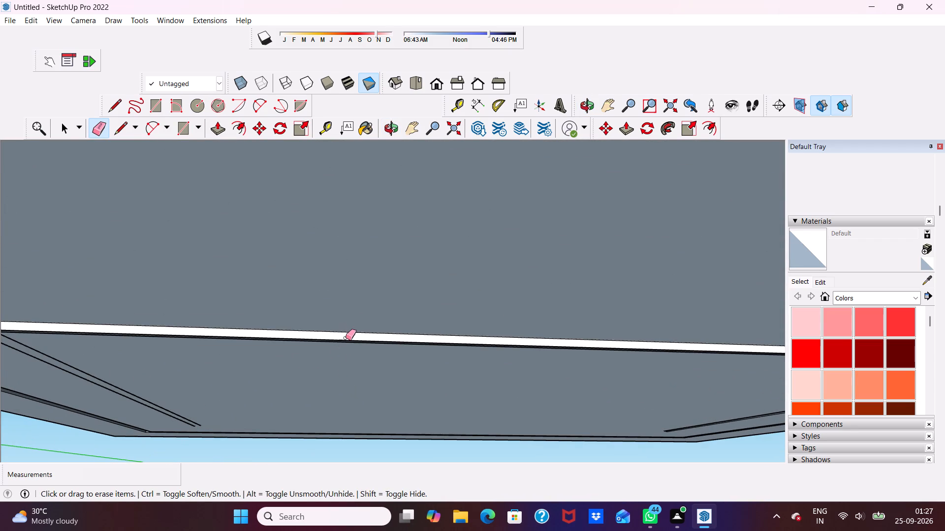
{"action": "left_click", "coordinate": [342, 337]}
{"action": "left_click_drag", "start_coordinate": [346, 339], "coordinate": [353, 340]}
{"action": "scroll", "coordinate": [342, 346], "scroll_direction": "down", "scroll_amount": 2}
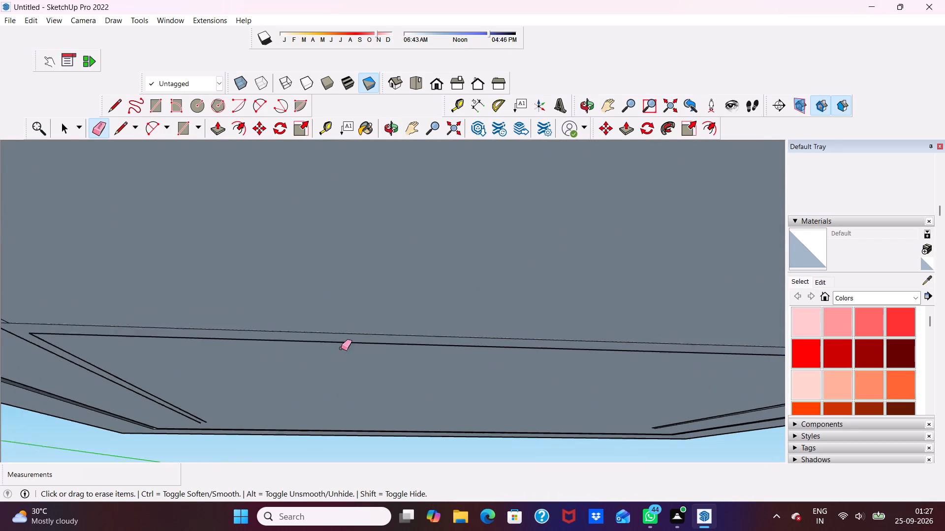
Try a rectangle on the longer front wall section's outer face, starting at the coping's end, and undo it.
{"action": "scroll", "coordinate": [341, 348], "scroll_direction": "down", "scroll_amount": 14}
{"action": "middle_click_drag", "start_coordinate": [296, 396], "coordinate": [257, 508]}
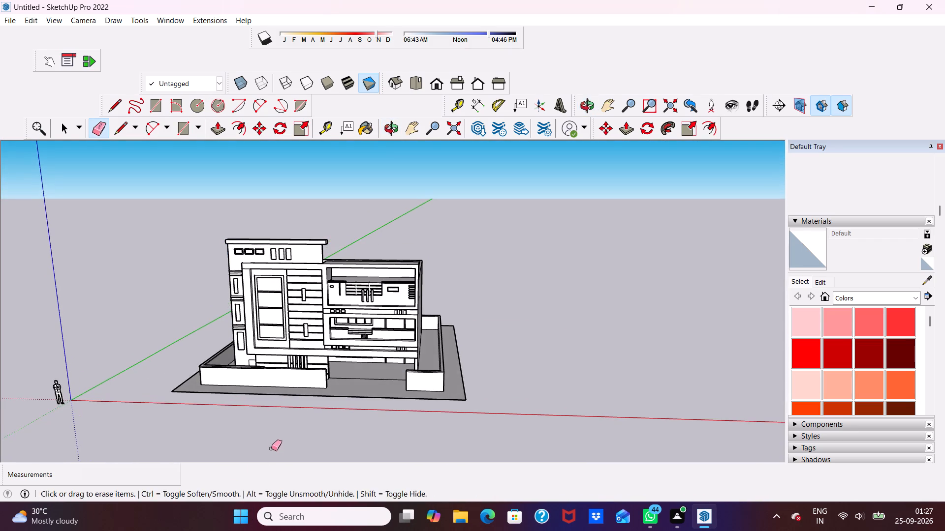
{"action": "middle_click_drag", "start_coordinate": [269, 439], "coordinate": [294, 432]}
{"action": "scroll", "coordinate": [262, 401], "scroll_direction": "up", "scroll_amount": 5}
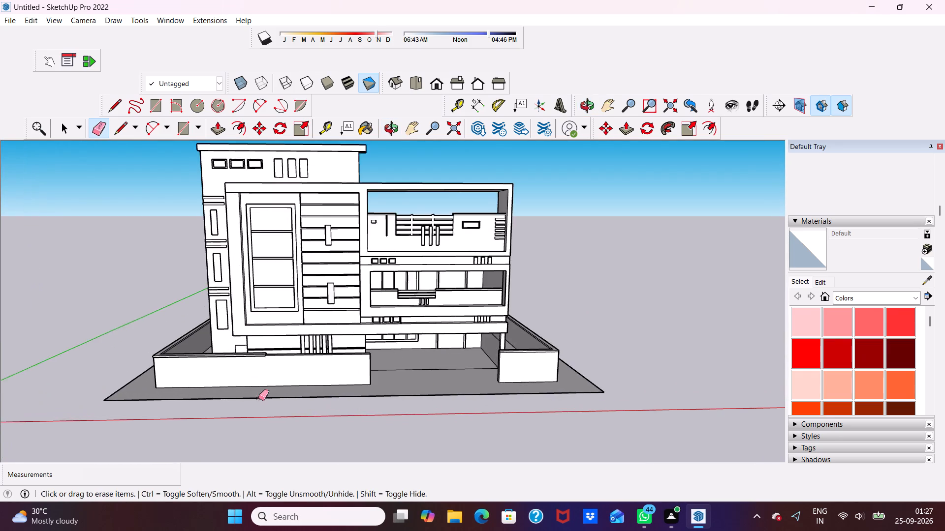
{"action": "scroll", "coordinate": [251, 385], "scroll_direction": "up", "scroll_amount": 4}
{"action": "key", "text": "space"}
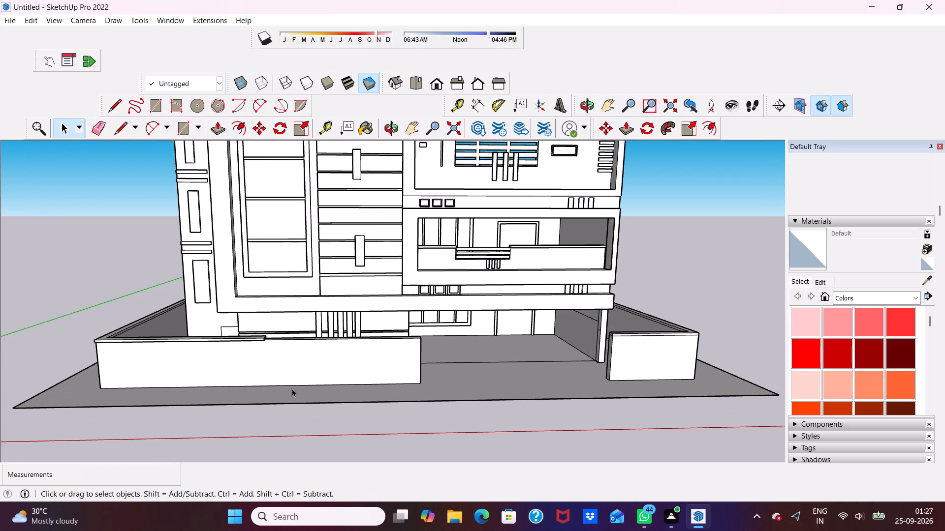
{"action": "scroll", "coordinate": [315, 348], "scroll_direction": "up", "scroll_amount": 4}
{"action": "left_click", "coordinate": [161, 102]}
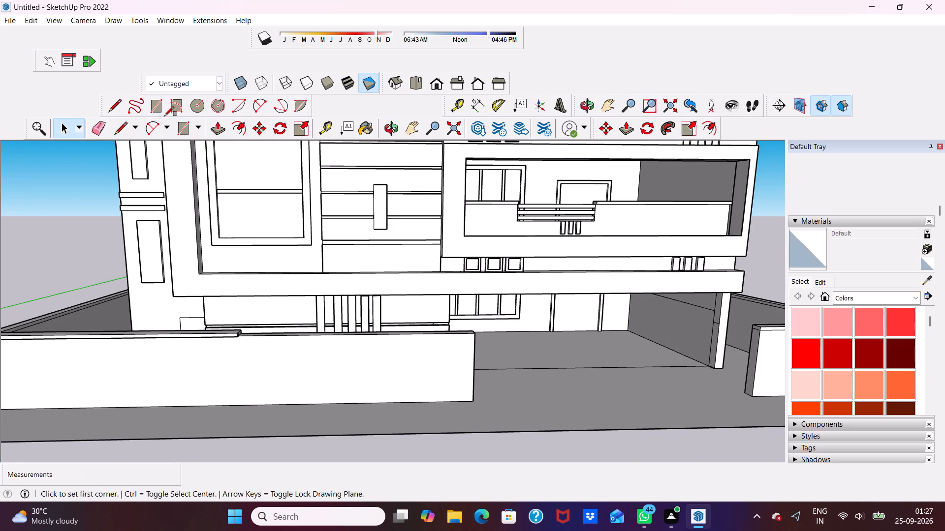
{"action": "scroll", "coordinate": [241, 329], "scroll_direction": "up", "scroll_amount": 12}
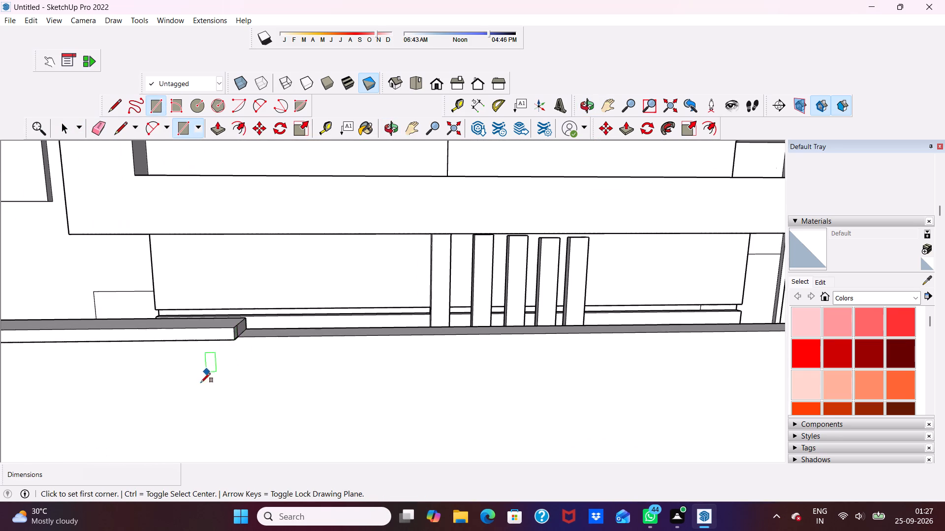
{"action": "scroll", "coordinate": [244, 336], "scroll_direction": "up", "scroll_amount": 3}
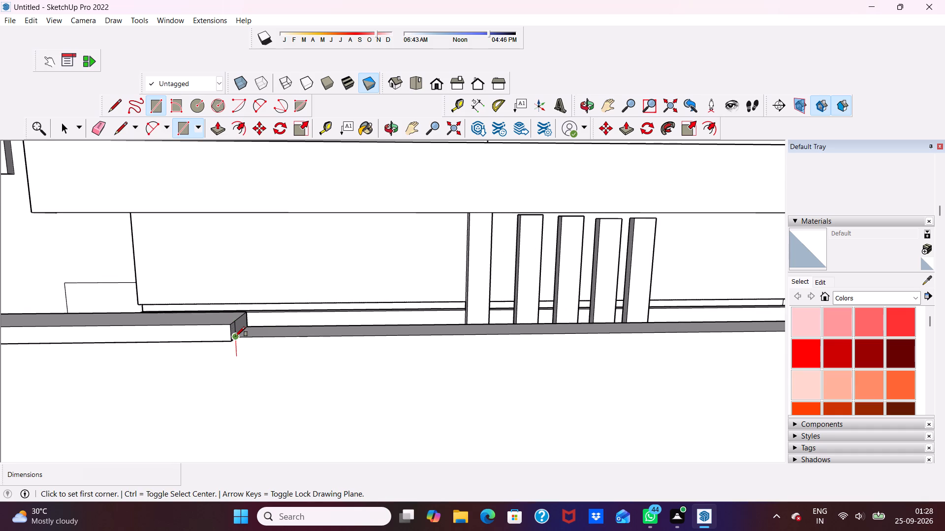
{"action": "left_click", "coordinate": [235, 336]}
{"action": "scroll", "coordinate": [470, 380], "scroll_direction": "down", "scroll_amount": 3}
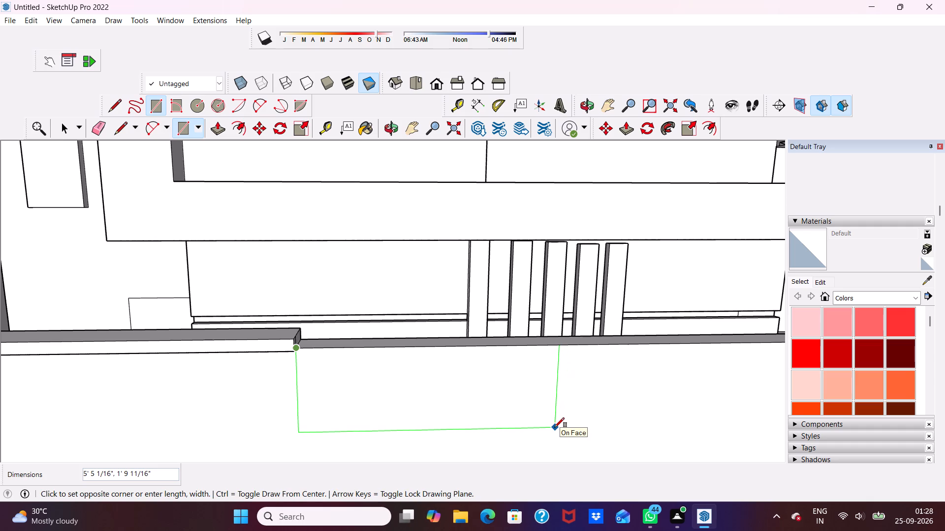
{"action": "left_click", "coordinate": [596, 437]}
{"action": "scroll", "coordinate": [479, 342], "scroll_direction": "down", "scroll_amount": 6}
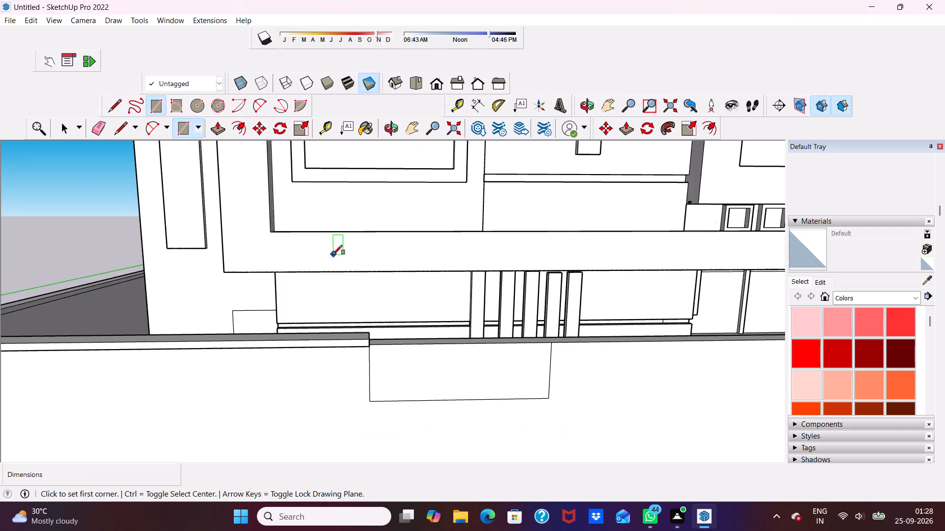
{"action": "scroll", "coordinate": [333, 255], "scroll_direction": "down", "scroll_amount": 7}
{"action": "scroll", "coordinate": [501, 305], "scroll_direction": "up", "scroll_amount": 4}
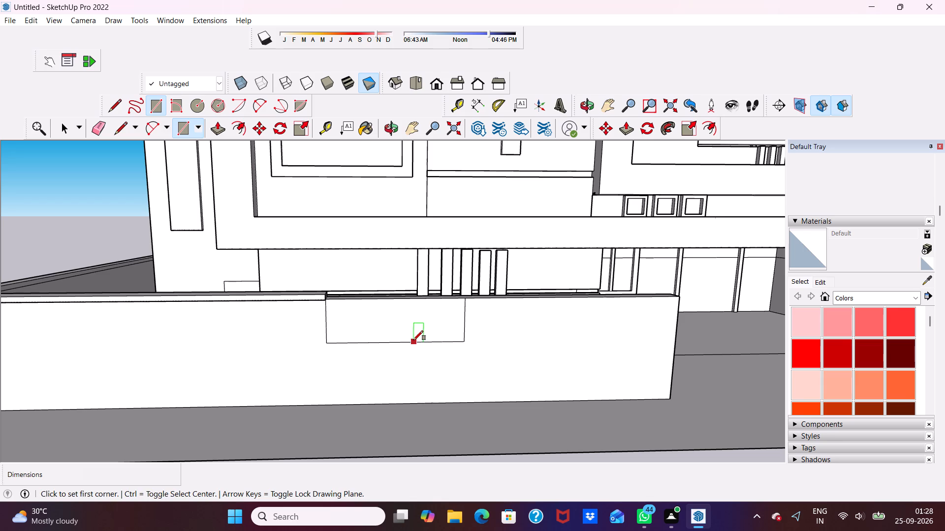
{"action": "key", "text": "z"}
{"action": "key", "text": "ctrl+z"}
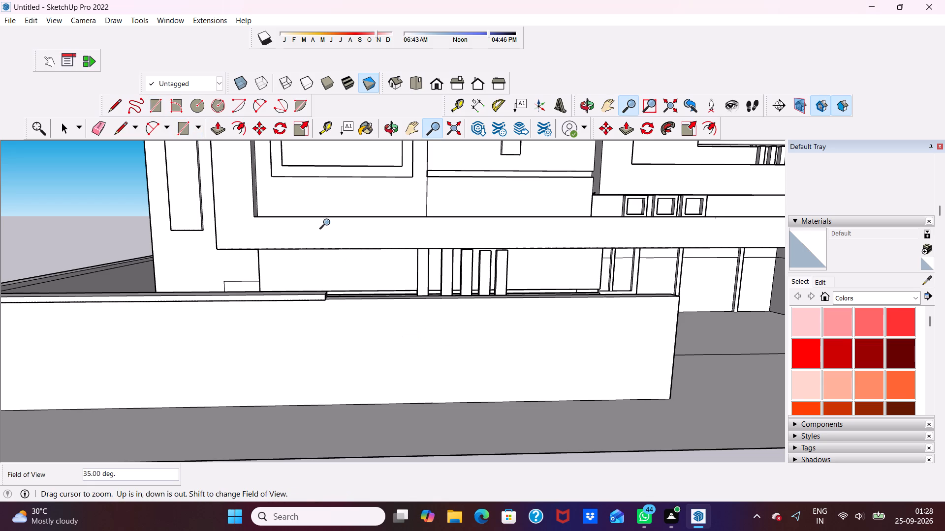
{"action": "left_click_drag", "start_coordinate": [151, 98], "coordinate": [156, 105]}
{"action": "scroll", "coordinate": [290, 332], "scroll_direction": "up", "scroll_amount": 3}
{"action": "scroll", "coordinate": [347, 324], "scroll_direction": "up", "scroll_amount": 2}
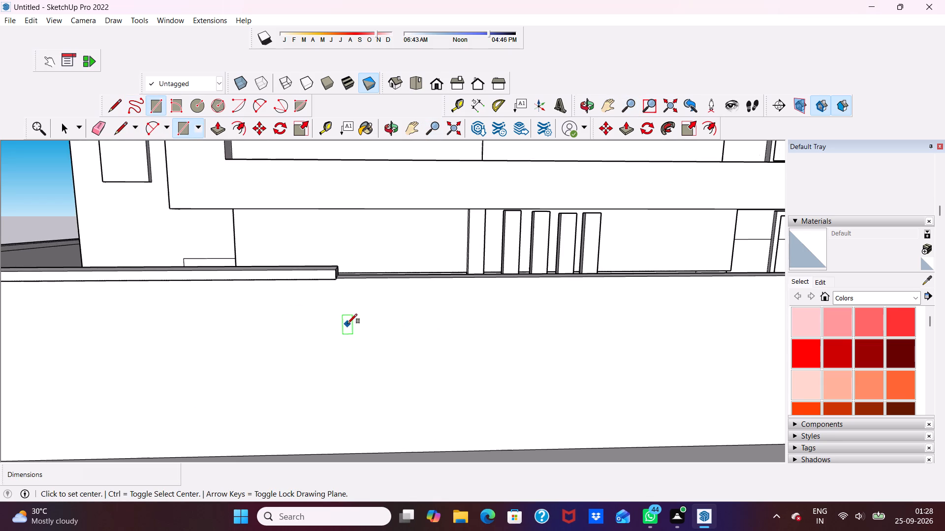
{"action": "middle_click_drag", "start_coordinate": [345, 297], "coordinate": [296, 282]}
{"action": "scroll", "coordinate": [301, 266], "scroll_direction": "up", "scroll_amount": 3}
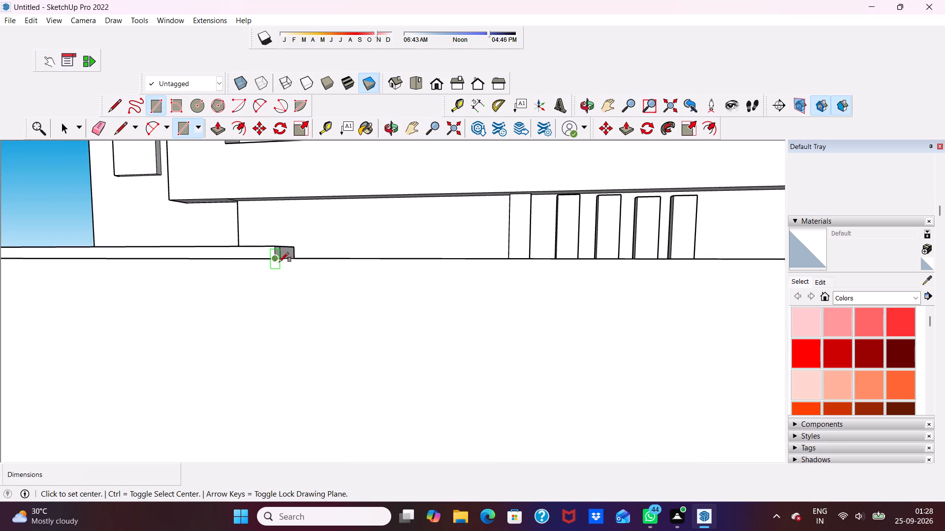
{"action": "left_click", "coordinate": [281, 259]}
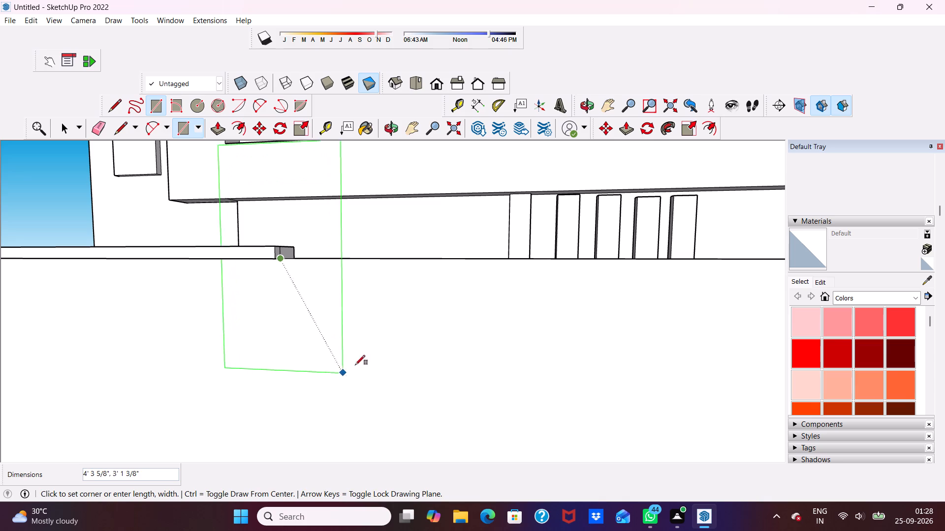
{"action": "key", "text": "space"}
Draw a rectangle about 10' 7" by 2' 4" on the longer front wall's outer face, from the coping end's lower corner toward the opening.
{"action": "scroll", "coordinate": [583, 394], "scroll_direction": "up", "scroll_amount": 2}
{"action": "left_click", "coordinate": [151, 98]}
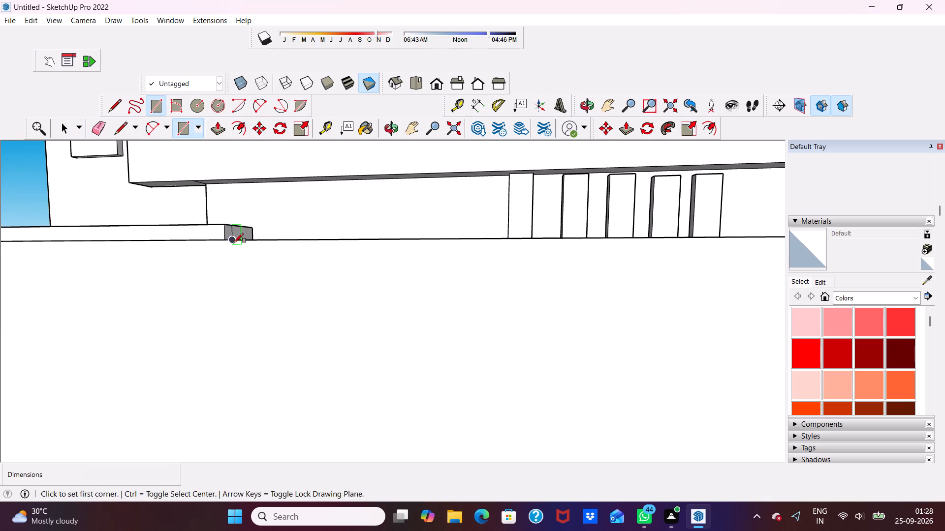
{"action": "left_click", "coordinate": [233, 242]}
{"action": "scroll", "coordinate": [458, 329], "scroll_direction": "down", "scroll_amount": 3}
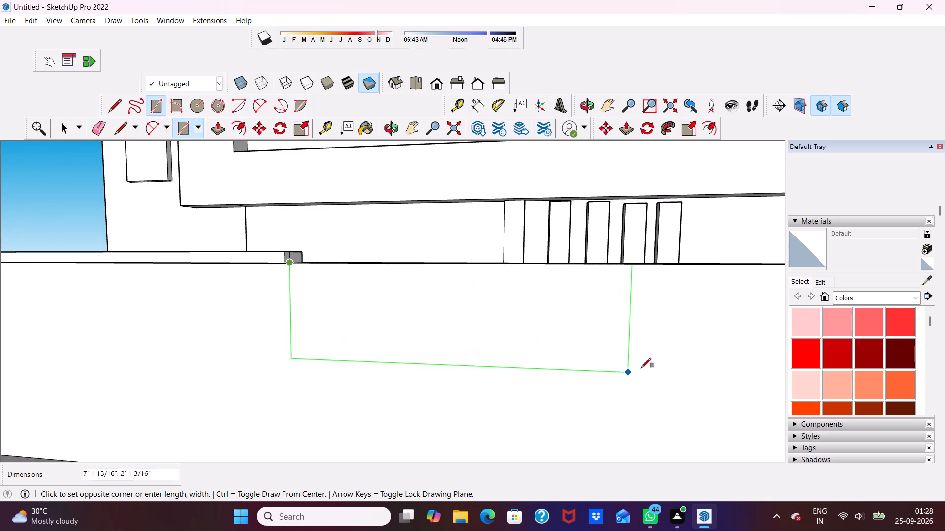
{"action": "scroll", "coordinate": [543, 297], "scroll_direction": "down", "scroll_amount": 3}
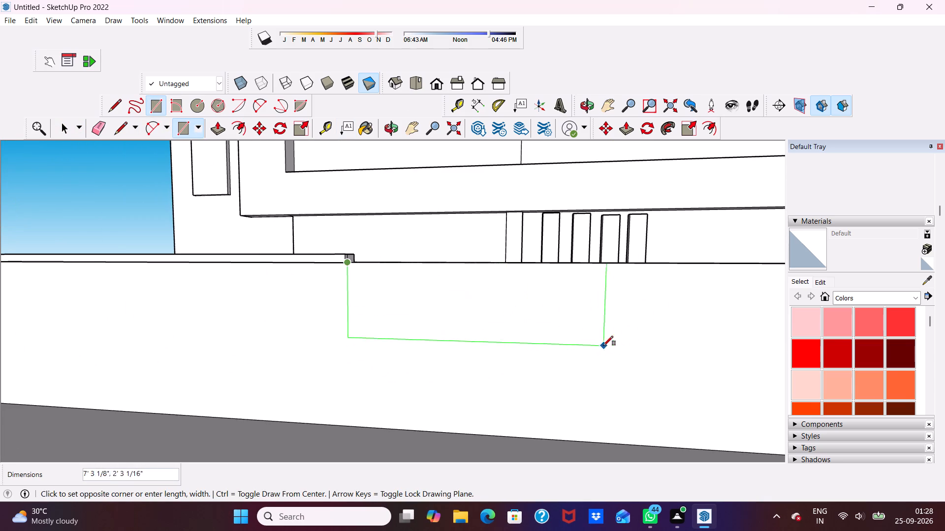
{"action": "scroll", "coordinate": [648, 347], "scroll_direction": "down", "scroll_amount": 2}
{"action": "scroll", "coordinate": [582, 333], "scroll_direction": "down", "scroll_amount": 4}
{"action": "scroll", "coordinate": [582, 333], "scroll_direction": "up", "scroll_amount": 1}
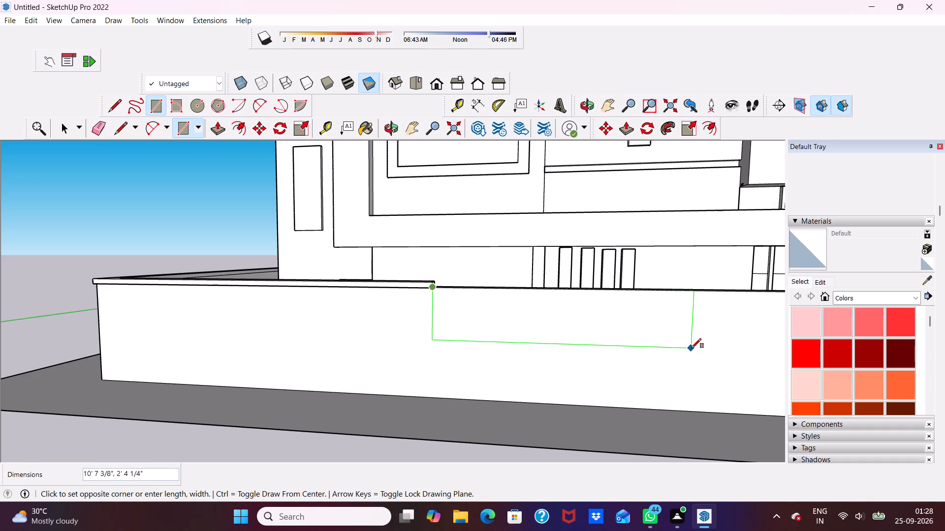
{"action": "left_click", "coordinate": [692, 348]}
{"action": "key", "text": "space"}
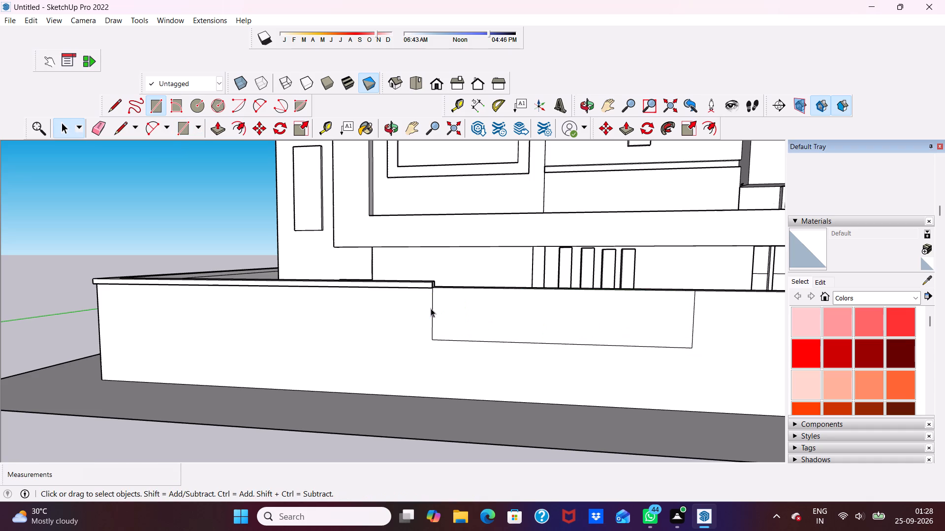
Push the rectangle on the longer front wall section through the wall's full thickness to cut an open notch in its top.
{"action": "scroll", "coordinate": [384, 304], "scroll_direction": "down", "scroll_amount": 8}
{"action": "scroll", "coordinate": [423, 310], "scroll_direction": "down", "scroll_amount": 1}
{"action": "middle_click_drag", "start_coordinate": [423, 309], "coordinate": [464, 324]}
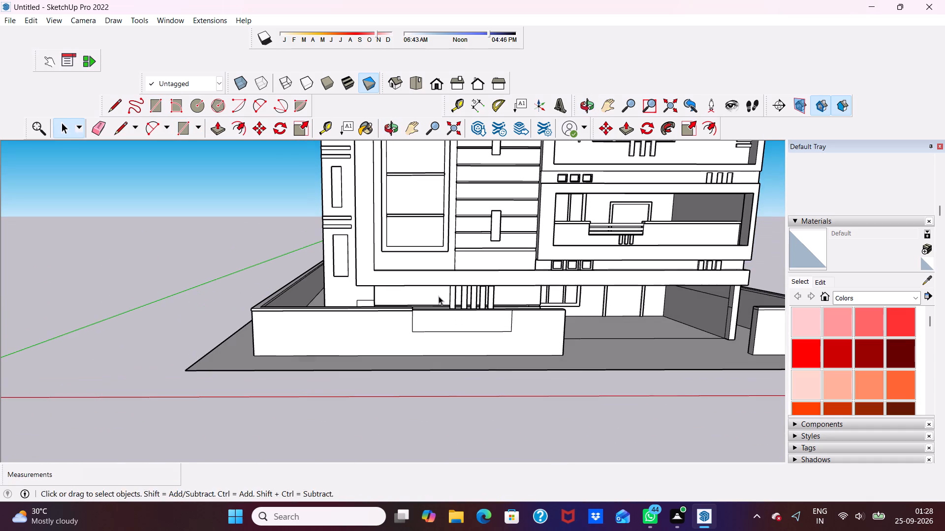
{"action": "left_click", "coordinate": [218, 131]}
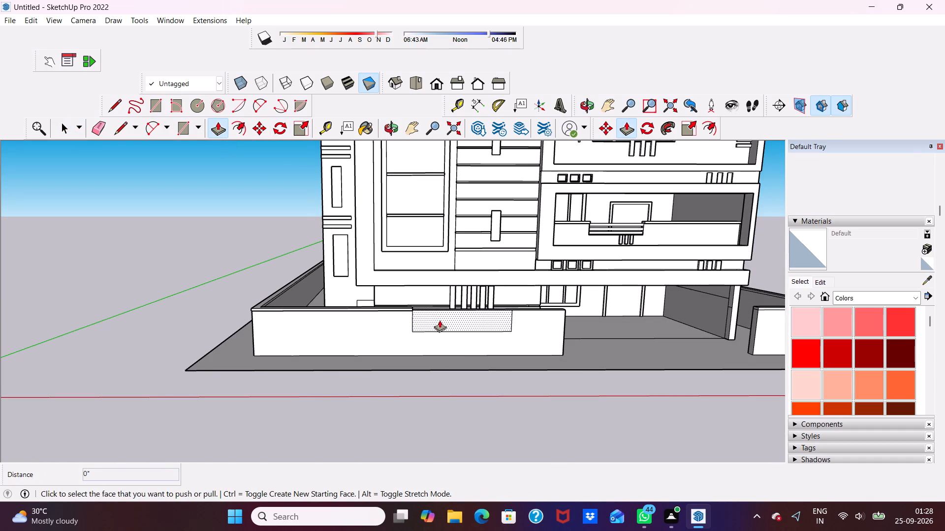
{"action": "left_click_drag", "start_coordinate": [437, 317], "coordinate": [436, 312]}
{"action": "scroll", "coordinate": [444, 302], "scroll_direction": "down", "scroll_amount": 4}
{"action": "middle_click_drag", "start_coordinate": [444, 307], "coordinate": [449, 314]}
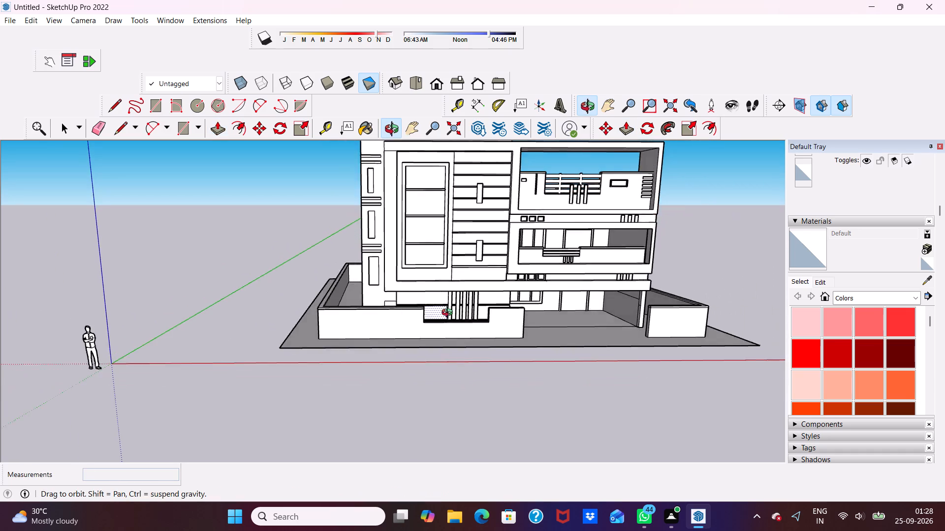
{"action": "middle_click_drag", "start_coordinate": [449, 314], "coordinate": [313, 347]}
{"action": "key", "text": "space"}
{"action": "key", "text": "space"}
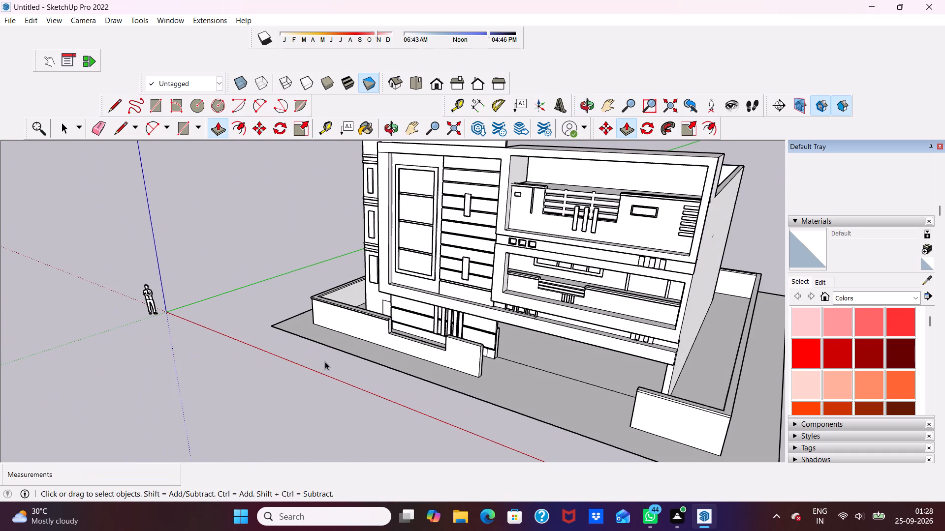
Erase the short seam line on the coping's end face beside the notch.
{"action": "scroll", "coordinate": [322, 357], "scroll_direction": "up", "scroll_amount": 6}
{"action": "scroll", "coordinate": [391, 337], "scroll_direction": "down", "scroll_amount": 2}
{"action": "middle_click_drag", "start_coordinate": [424, 340], "coordinate": [340, 328]}
{"action": "scroll", "coordinate": [488, 311], "scroll_direction": "up", "scroll_amount": 2}
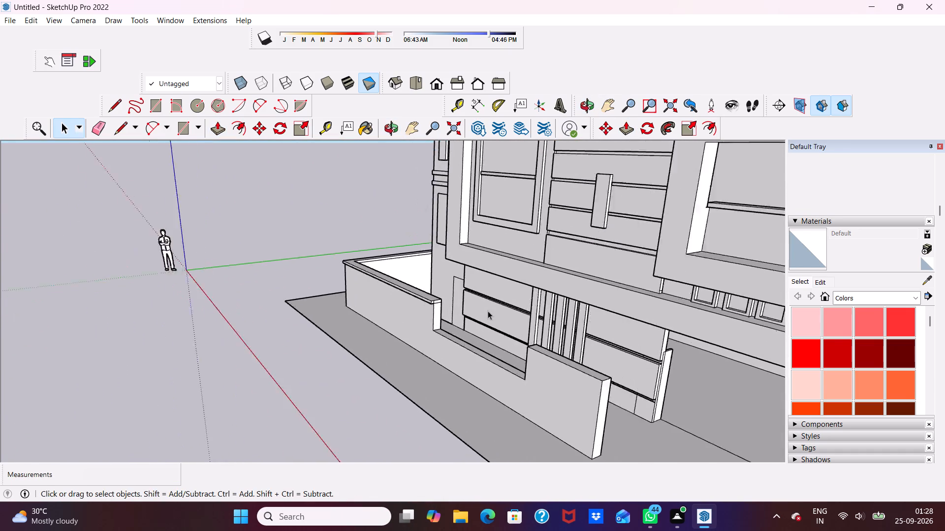
{"action": "scroll", "coordinate": [488, 311], "scroll_direction": "up", "scroll_amount": 7}
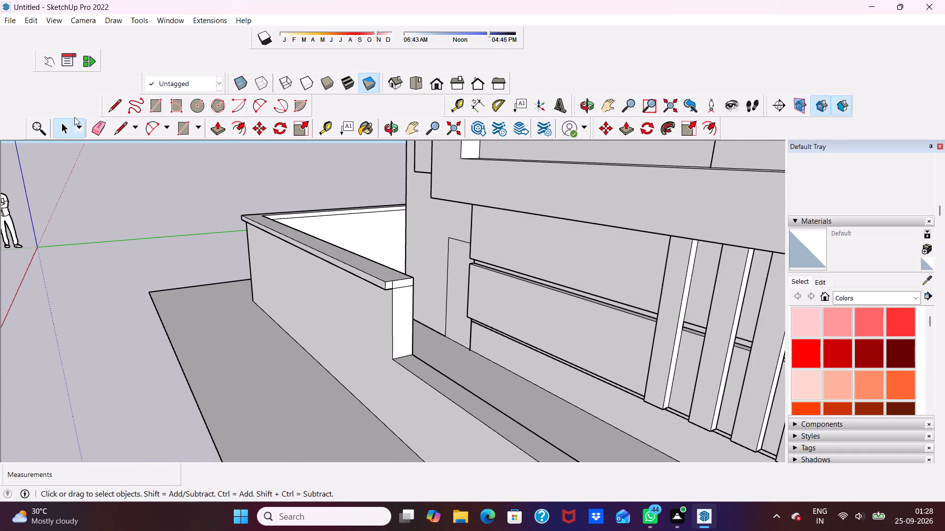
{"action": "left_click", "coordinate": [96, 123]}
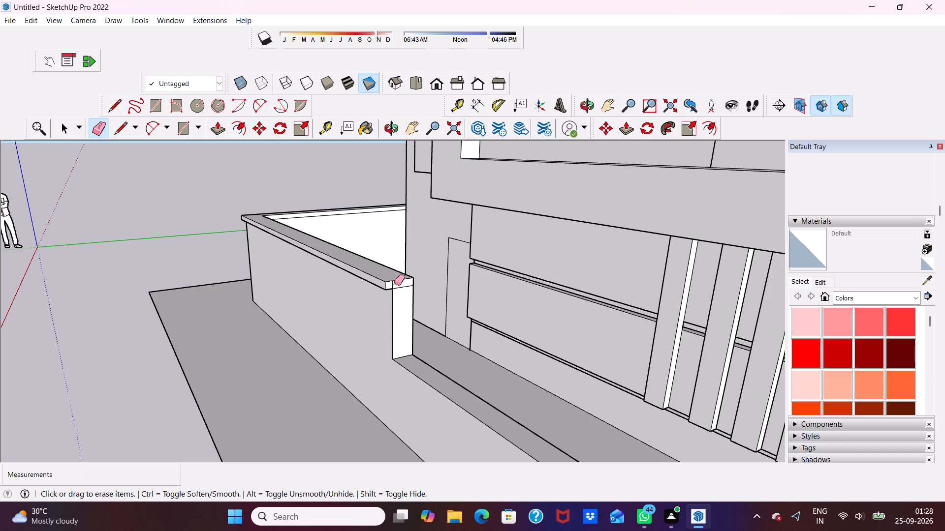
{"action": "left_click", "coordinate": [392, 286]}
{"action": "scroll", "coordinate": [307, 298], "scroll_direction": "down", "scroll_amount": 4}
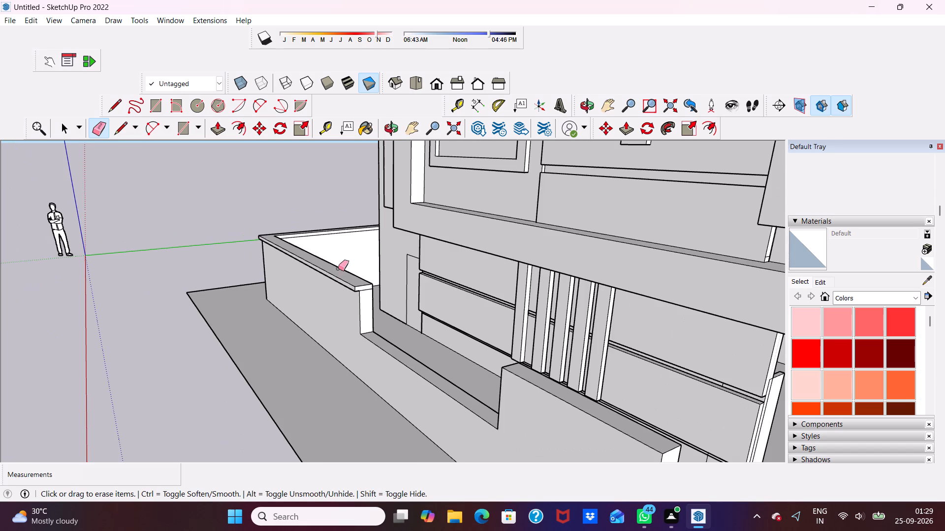
{"action": "middle_click", "coordinate": [338, 267]}
{"action": "key", "text": "space"}
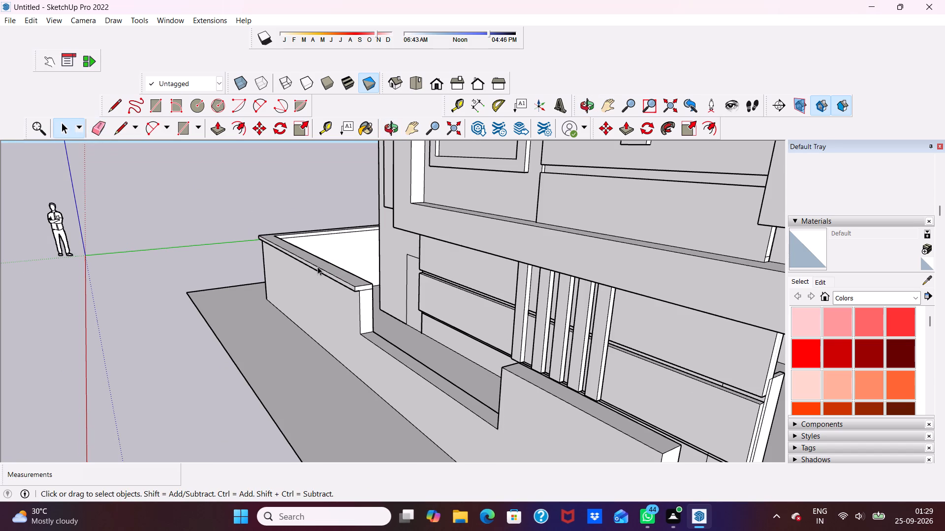
Draw a circle of about 3 5/8" radius on the notch's end face, just below the coping.
{"action": "scroll", "coordinate": [343, 282], "scroll_direction": "up", "scroll_amount": 1}
{"action": "scroll", "coordinate": [343, 282], "scroll_direction": "down", "scroll_amount": 4}
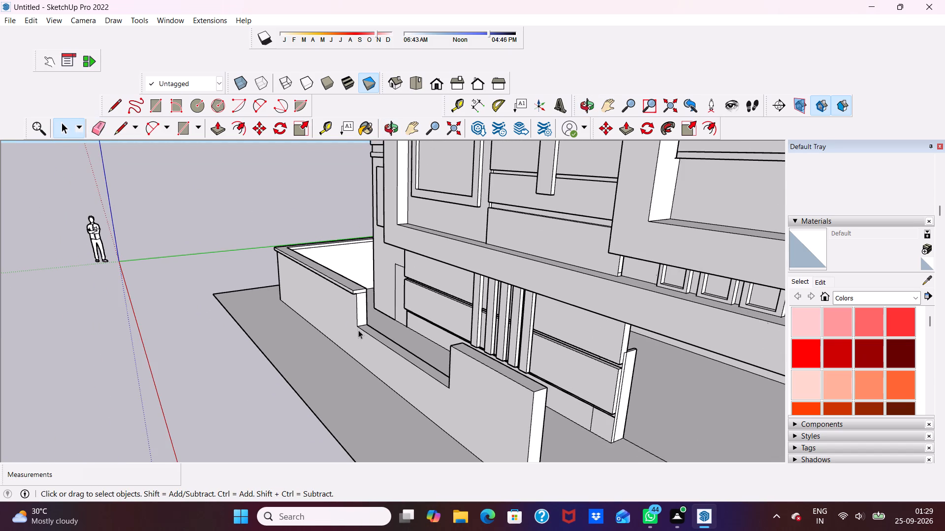
{"action": "middle_click_drag", "start_coordinate": [358, 330], "coordinate": [333, 322]}
{"action": "scroll", "coordinate": [365, 299], "scroll_direction": "up", "scroll_amount": 4}
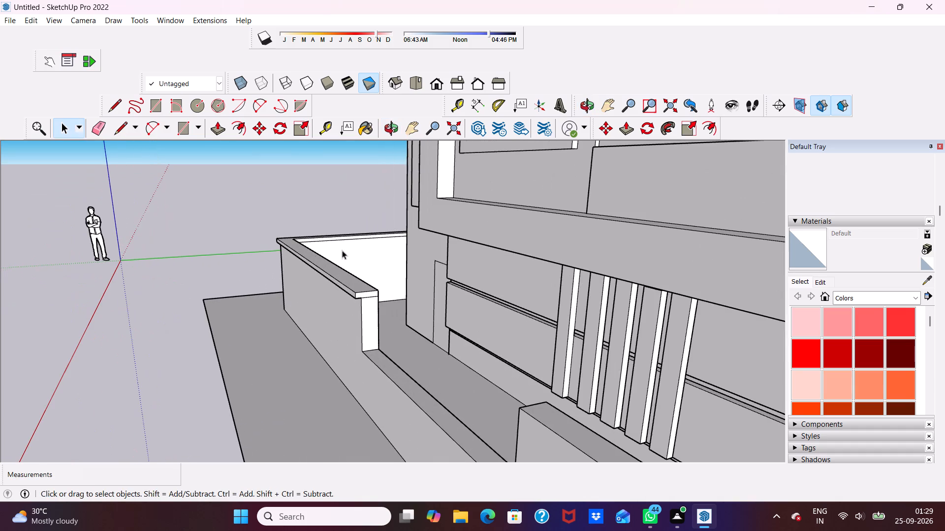
{"action": "left_click", "coordinate": [193, 104]}
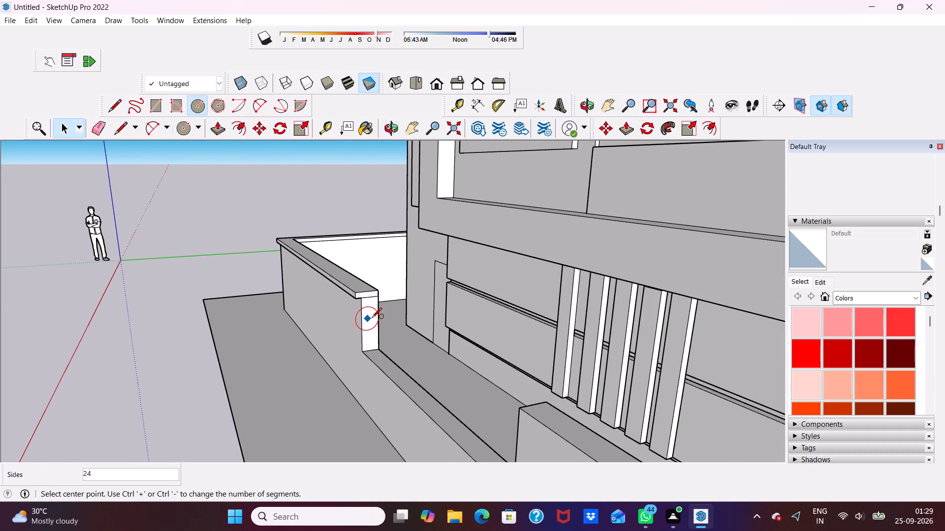
{"action": "scroll", "coordinate": [379, 319], "scroll_direction": "up", "scroll_amount": 2}
{"action": "left_click", "coordinate": [367, 297]}
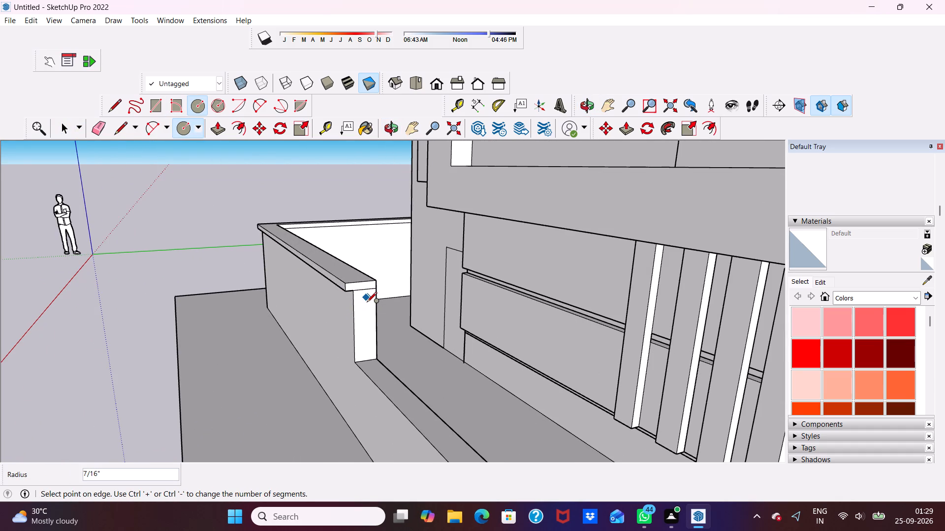
{"action": "left_click", "coordinate": [365, 307]}
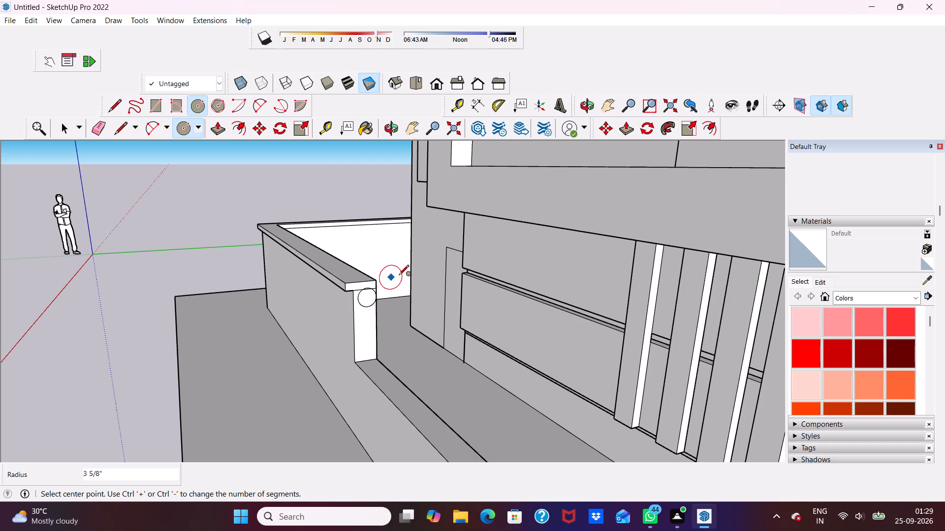
{"action": "key", "text": "space"}
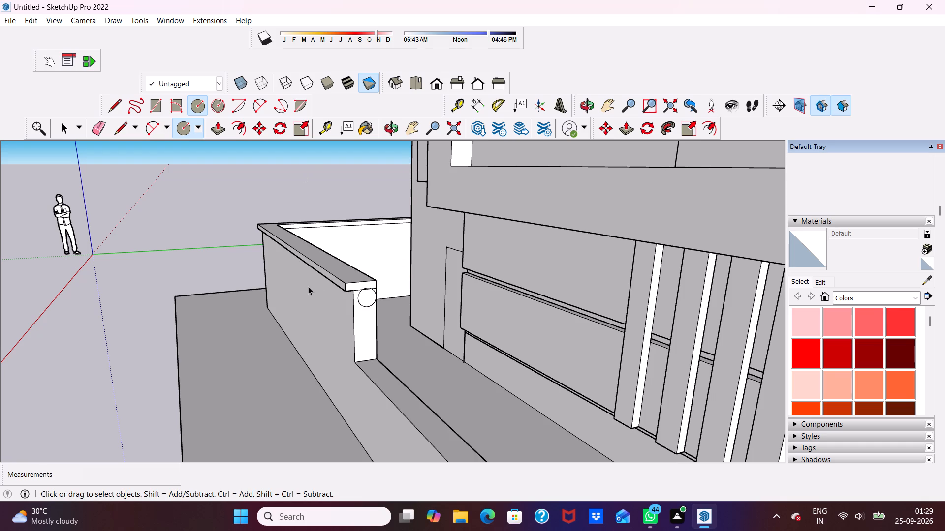
Copy the circle twice straight down the notch's end face, about 8" and then about 8 7/8" apart.
{"action": "double_click", "coordinate": [367, 300]}
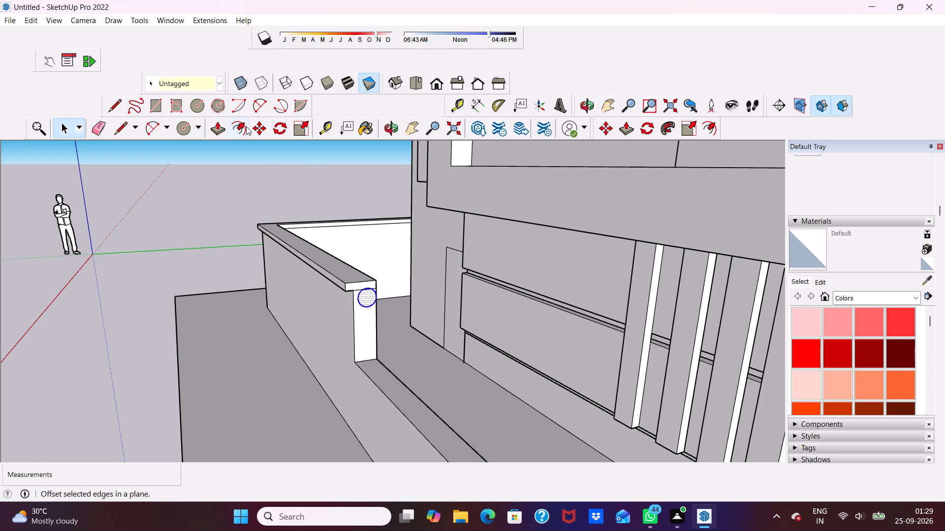
{"action": "left_click", "coordinate": [259, 123]}
{"action": "left_click", "coordinate": [369, 300]}
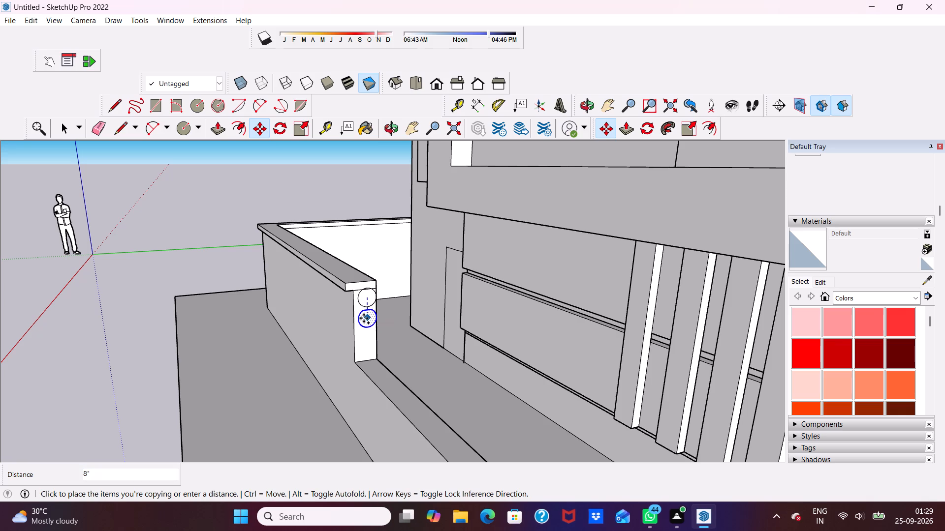
{"action": "left_click", "coordinate": [364, 319]}
{"action": "left_click", "coordinate": [369, 326]}
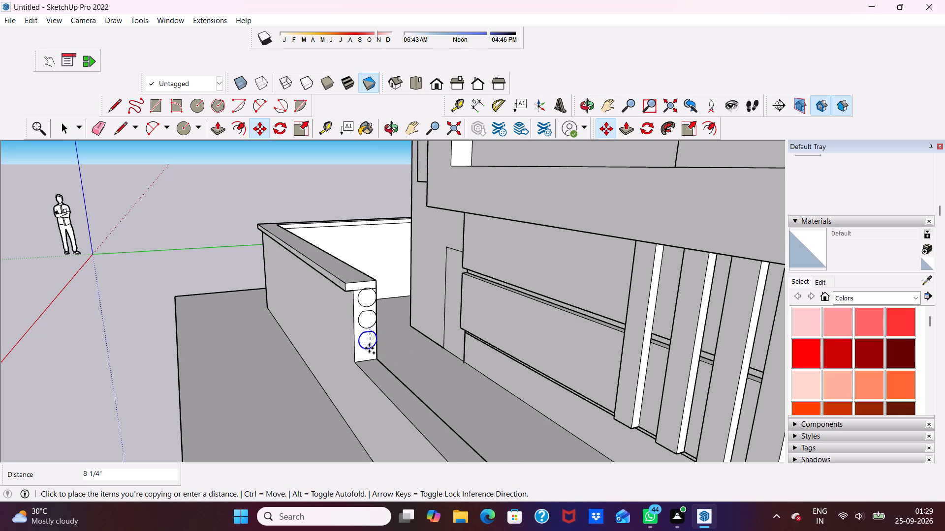
{"action": "left_click", "coordinate": [367, 350]}
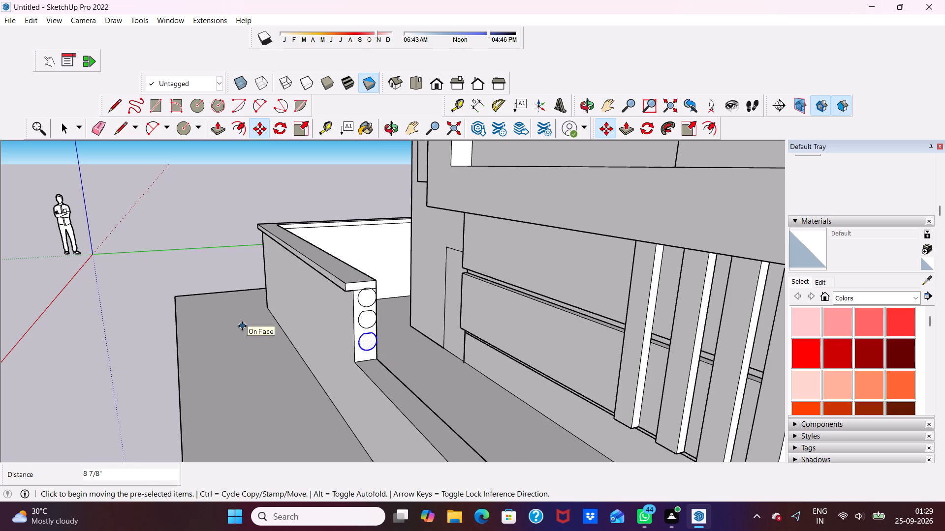
{"action": "key", "text": "space"}
{"action": "key", "text": "space"}
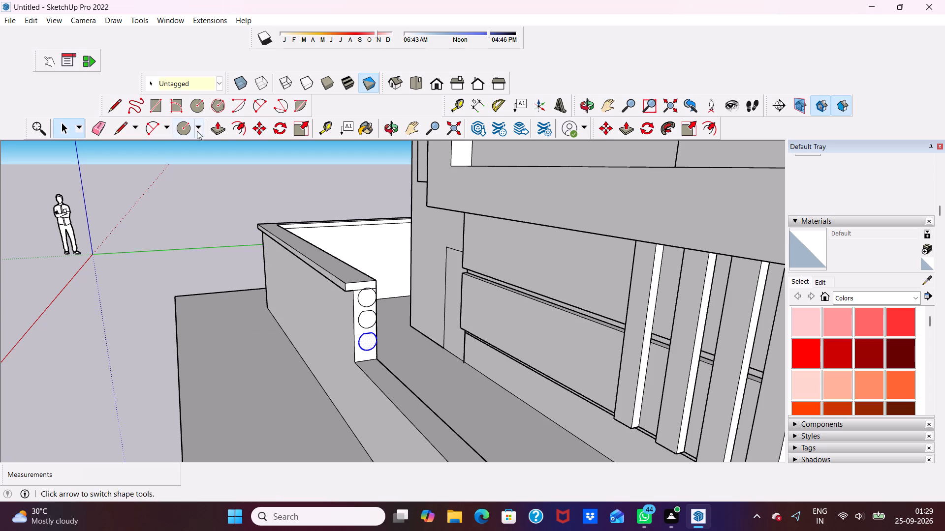
Extrude the lowest circle along the notch toward its opposite end to form a round rail.
{"action": "left_click_drag", "start_coordinate": [217, 118], "coordinate": [220, 124]}
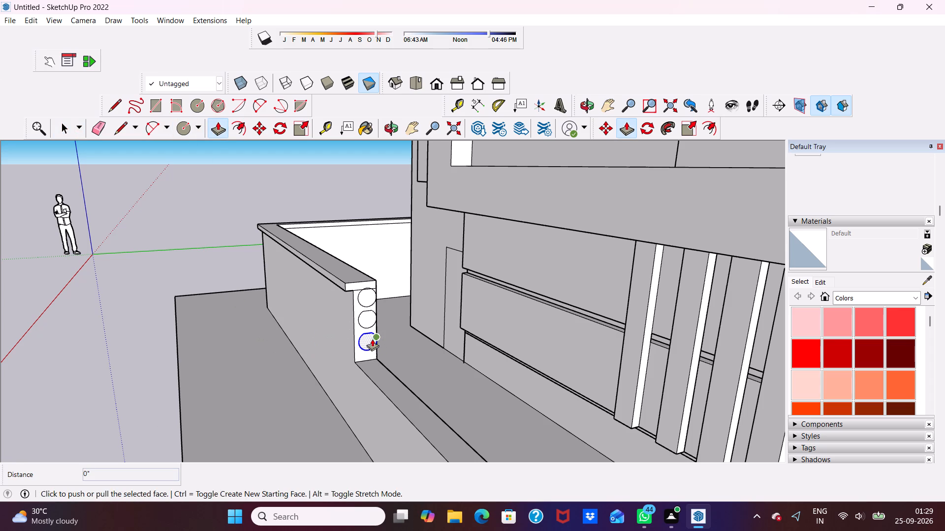
{"action": "left_click", "coordinate": [372, 336]}
{"action": "scroll", "coordinate": [385, 347], "scroll_direction": "down", "scroll_amount": 8}
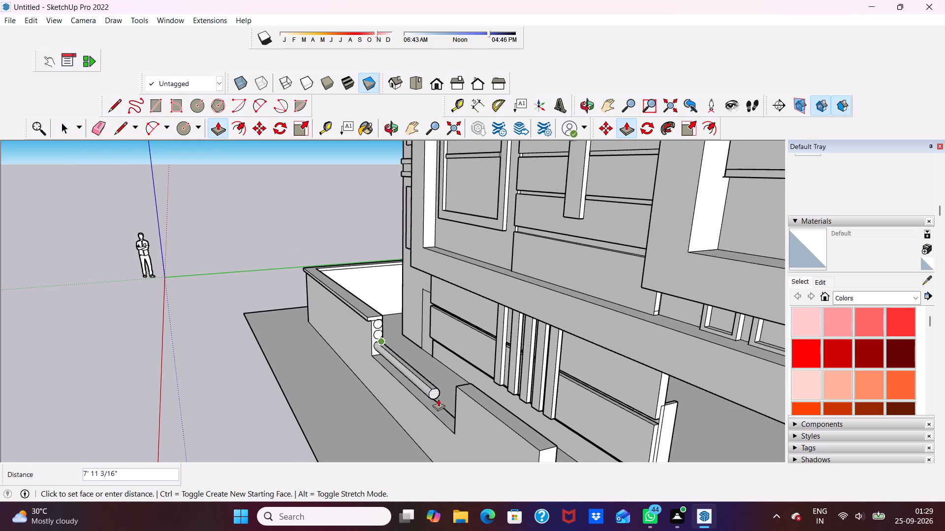
Complete the three round rails by extruding the lowest, middle and top circles 10' 8" to the notch's opposite end.
{"action": "left_click", "coordinate": [455, 408]}
{"action": "scroll", "coordinate": [420, 323], "scroll_direction": "up", "scroll_amount": 4}
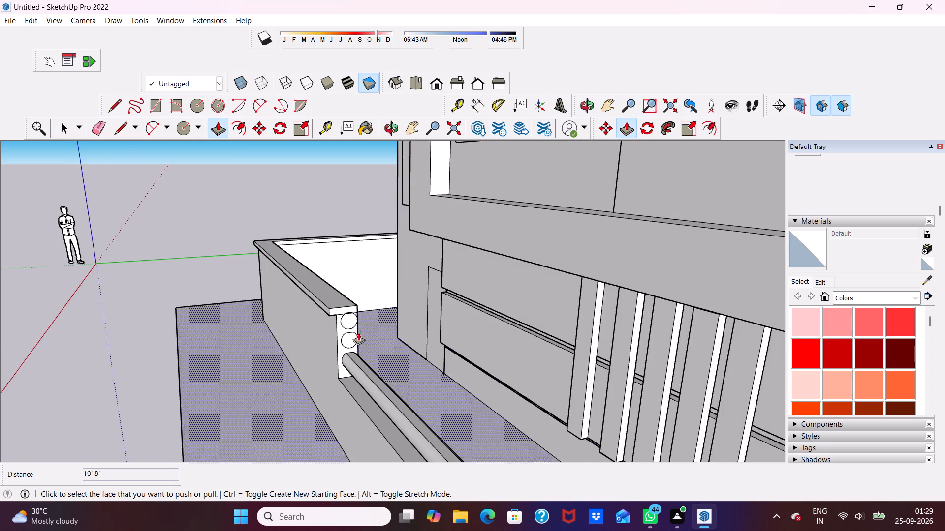
{"action": "scroll", "coordinate": [358, 333], "scroll_direction": "up", "scroll_amount": 3}
{"action": "left_click", "coordinate": [353, 334]}
{"action": "scroll", "coordinate": [353, 337], "scroll_direction": "down", "scroll_amount": 7}
{"action": "scroll", "coordinate": [376, 340], "scroll_direction": "up", "scroll_amount": 1}
{"action": "scroll", "coordinate": [378, 343], "scroll_direction": "down", "scroll_amount": 1}
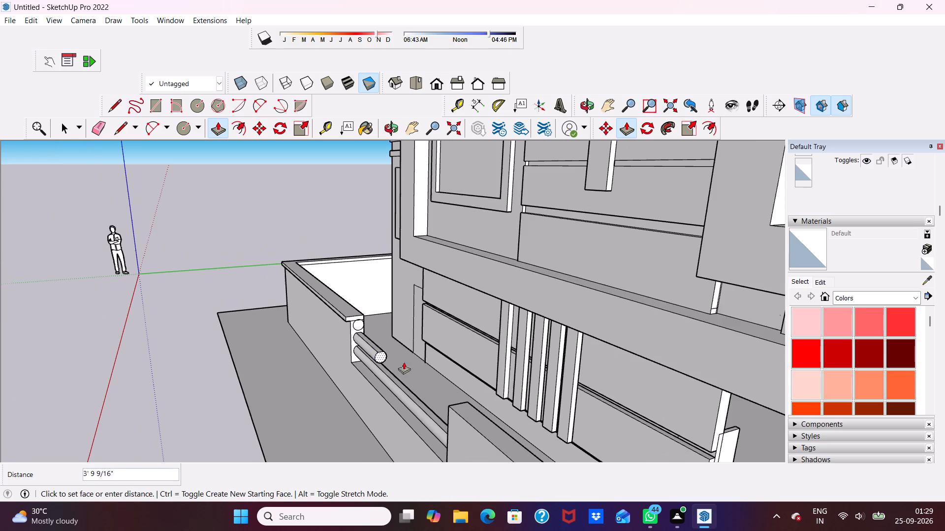
{"action": "left_click", "coordinate": [453, 437]}
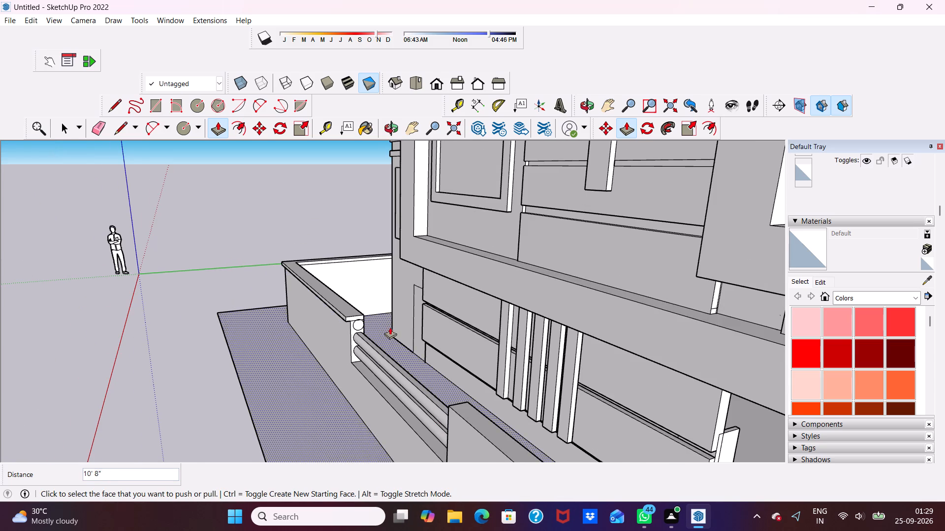
{"action": "scroll", "coordinate": [390, 327], "scroll_direction": "up", "scroll_amount": 4}
{"action": "left_click", "coordinate": [323, 317]}
{"action": "scroll", "coordinate": [352, 364], "scroll_direction": "down", "scroll_amount": 8}
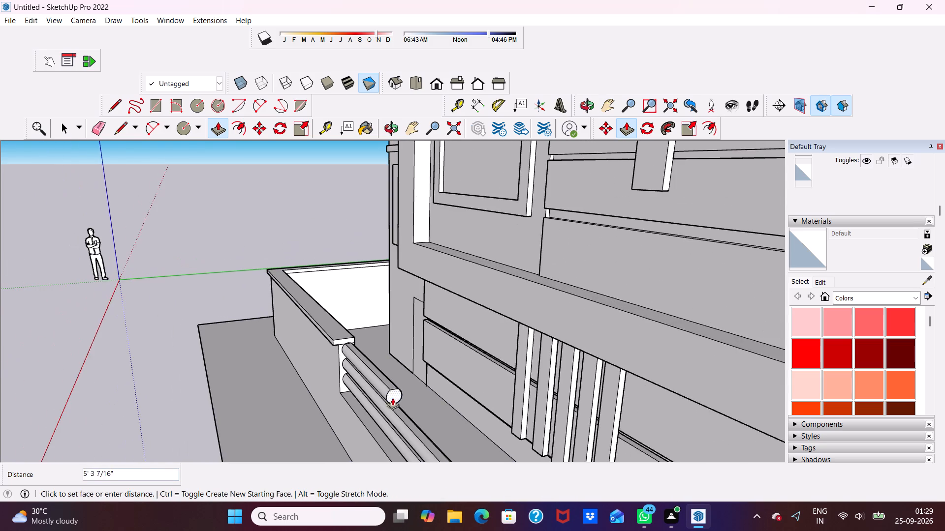
{"action": "scroll", "coordinate": [421, 402], "scroll_direction": "down", "scroll_amount": 9}
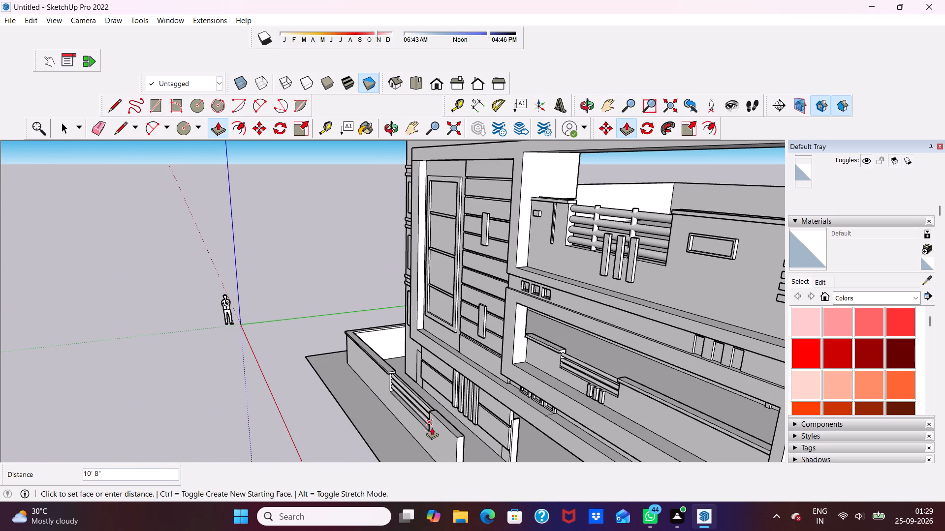
{"action": "left_click", "coordinate": [432, 430]}
Examine the front elevation and the compound wall's railed notch from several angles and distances.
{"action": "middle_click_drag", "start_coordinate": [432, 430], "coordinate": [532, 373]}
{"action": "scroll", "coordinate": [443, 397], "scroll_direction": "up", "scroll_amount": 5}
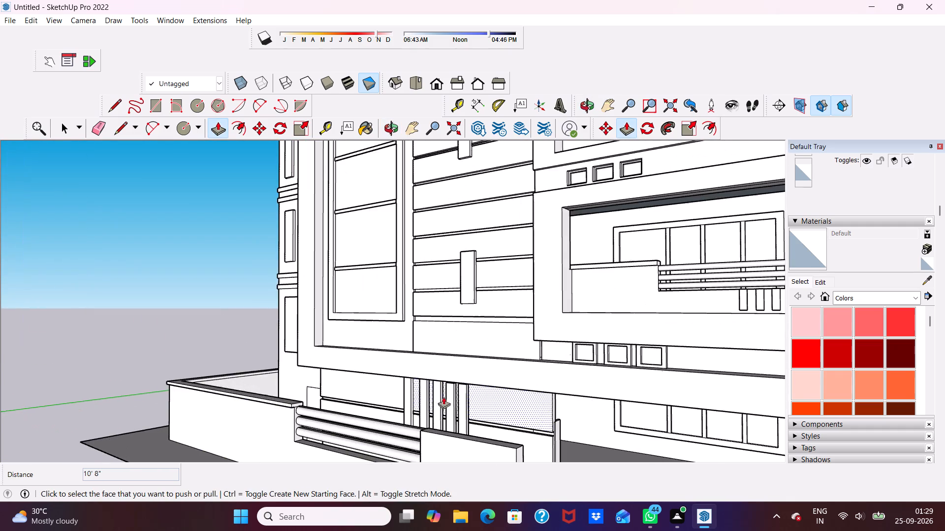
{"action": "middle_click_drag", "start_coordinate": [333, 397], "coordinate": [460, 350]}
{"action": "middle_click_drag", "start_coordinate": [469, 350], "coordinate": [478, 350]}
{"action": "scroll", "coordinate": [428, 337], "scroll_direction": "down", "scroll_amount": 11}
{"action": "scroll", "coordinate": [421, 359], "scroll_direction": "up", "scroll_amount": 1}
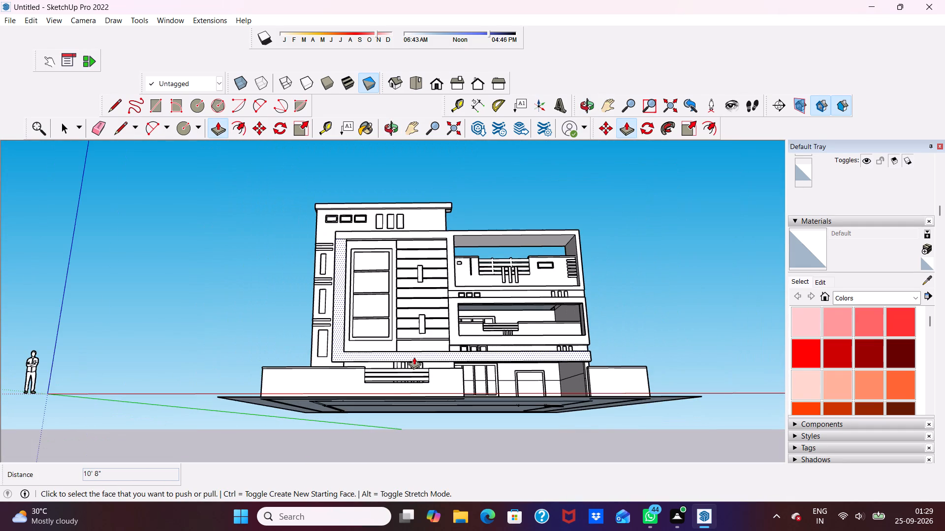
{"action": "key", "text": "space"}
{"action": "scroll", "coordinate": [438, 341], "scroll_direction": "down", "scroll_amount": 1}
{"action": "middle_click_drag", "start_coordinate": [438, 341], "coordinate": [457, 376]}
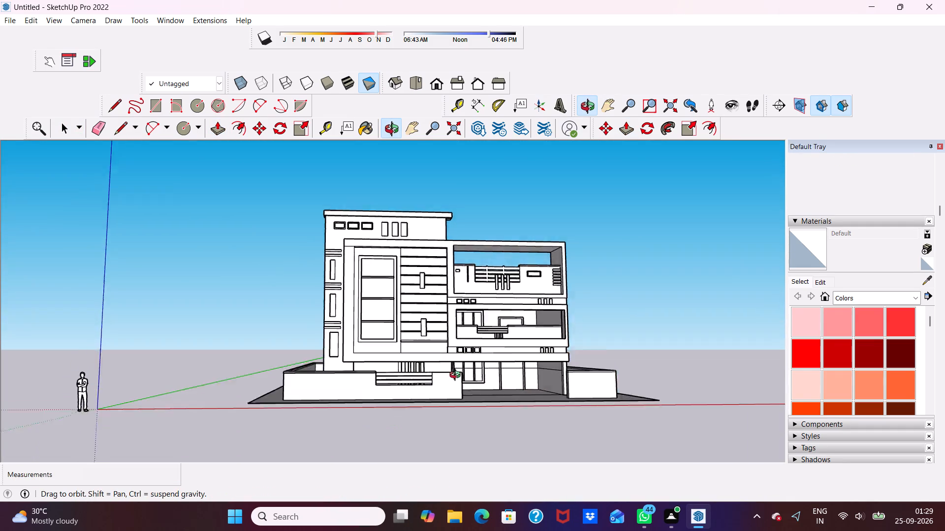
{"action": "middle_click_drag", "start_coordinate": [457, 376], "coordinate": [430, 408]}
{"action": "scroll", "coordinate": [428, 407], "scroll_direction": "up", "scroll_amount": 5}
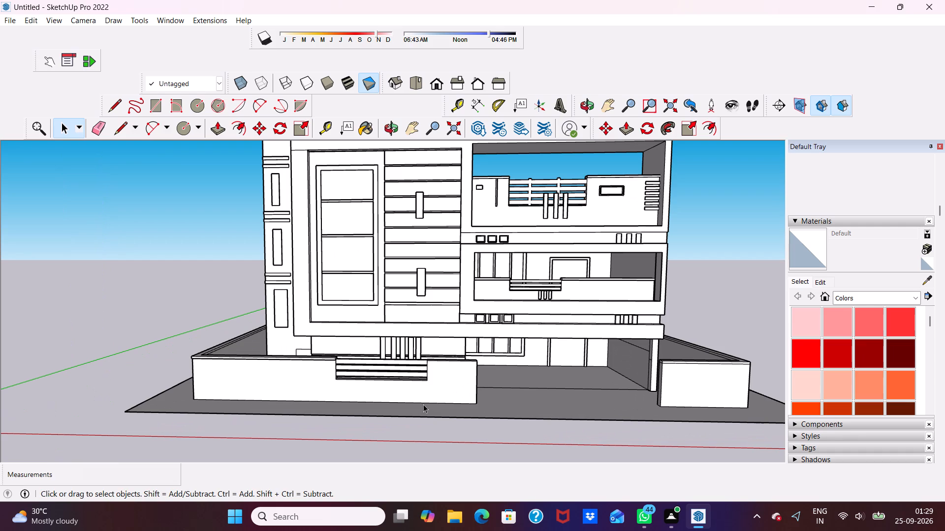
{"action": "scroll", "coordinate": [423, 404], "scroll_direction": "up", "scroll_amount": 2}
{"action": "scroll", "coordinate": [423, 404], "scroll_direction": "down", "scroll_amount": 3}
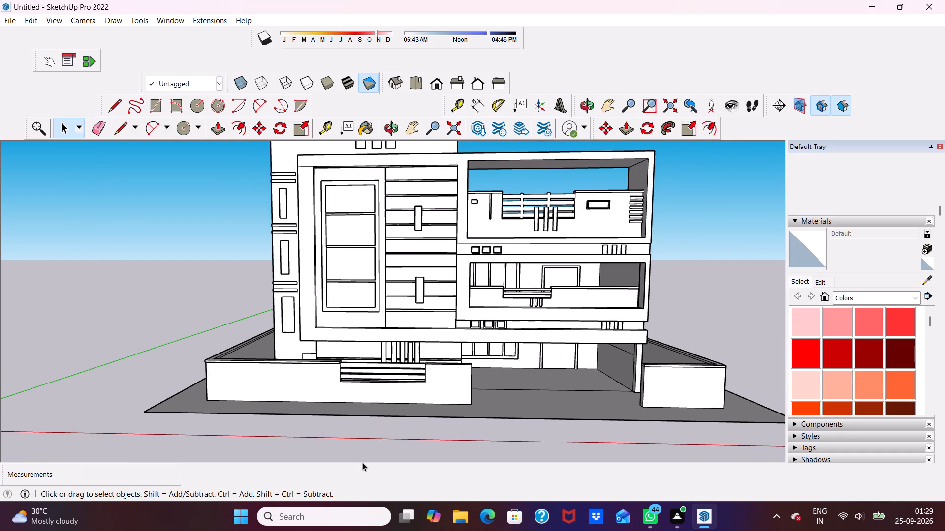
{"action": "scroll", "coordinate": [361, 463], "scroll_direction": "up", "scroll_amount": 4}
{"action": "scroll", "coordinate": [308, 385], "scroll_direction": "down", "scroll_amount": 3}
{"action": "middle_click_drag", "start_coordinate": [308, 384], "coordinate": [351, 370]}
{"action": "scroll", "coordinate": [351, 370], "scroll_direction": "up", "scroll_amount": 2}
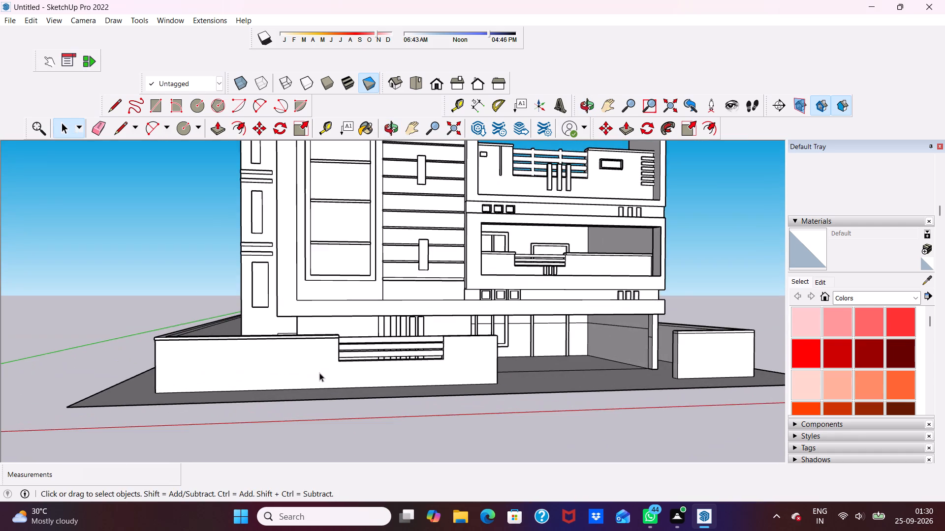
{"action": "scroll", "coordinate": [315, 367], "scroll_direction": "up", "scroll_amount": 7}
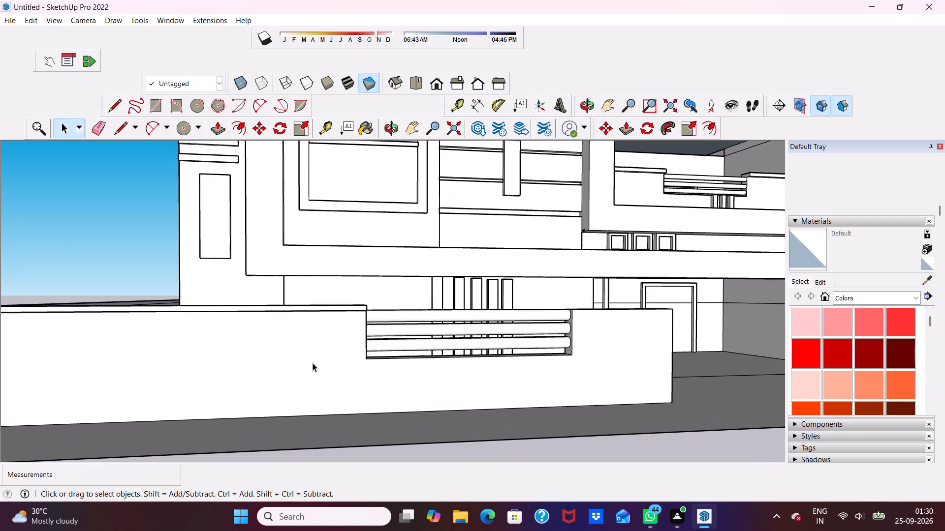
{"action": "scroll", "coordinate": [313, 364], "scroll_direction": "down", "scroll_amount": 5}
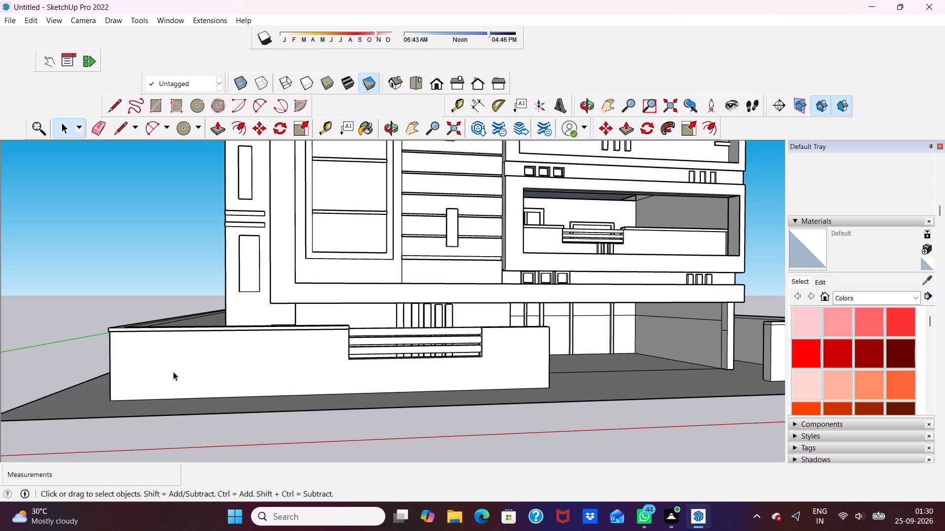
{"action": "scroll", "coordinate": [175, 343], "scroll_direction": "down", "scroll_amount": 2}
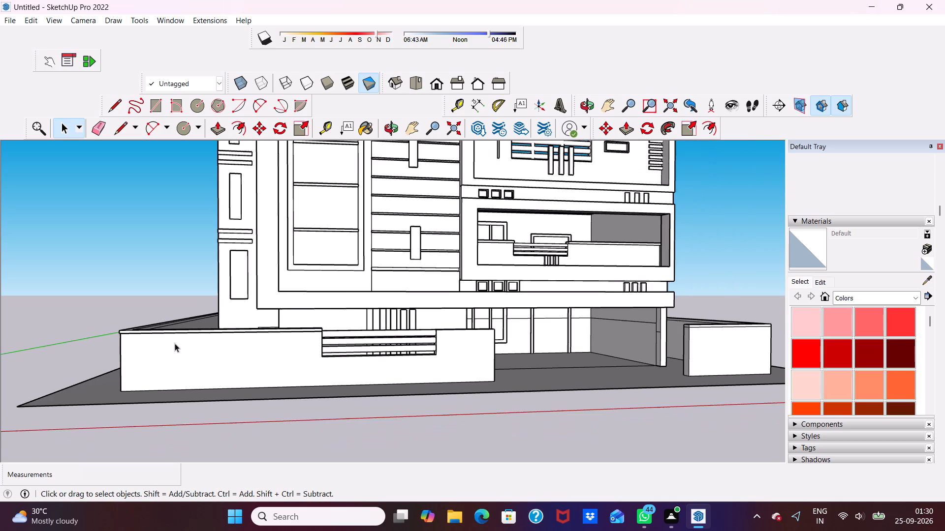
{"action": "scroll", "coordinate": [175, 343], "scroll_direction": "down", "scroll_amount": 1}
{"action": "scroll", "coordinate": [175, 343], "scroll_direction": "up", "scroll_amount": 2}
{"action": "middle_click_drag", "start_coordinate": [175, 343], "coordinate": [181, 354]}
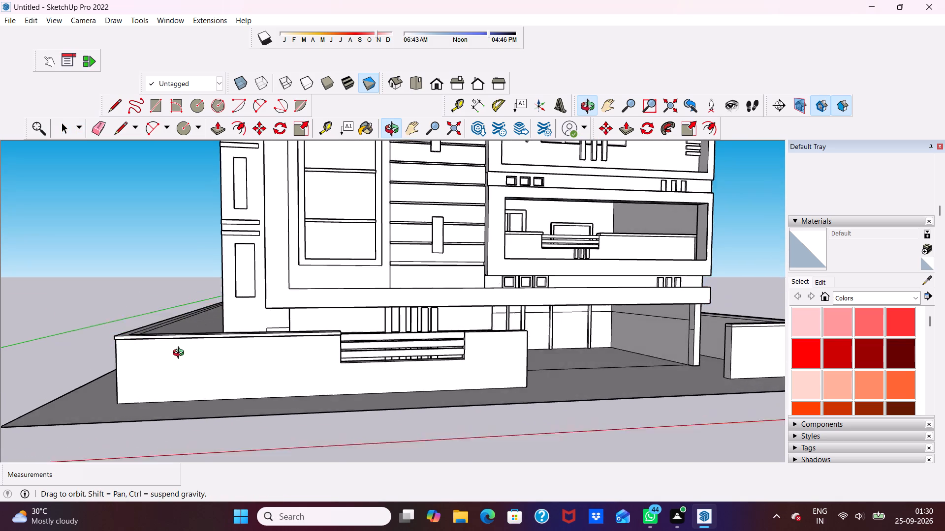
{"action": "middle_click_drag", "start_coordinate": [181, 354], "coordinate": [183, 362]}
{"action": "scroll", "coordinate": [183, 362], "scroll_direction": "up", "scroll_amount": 2}
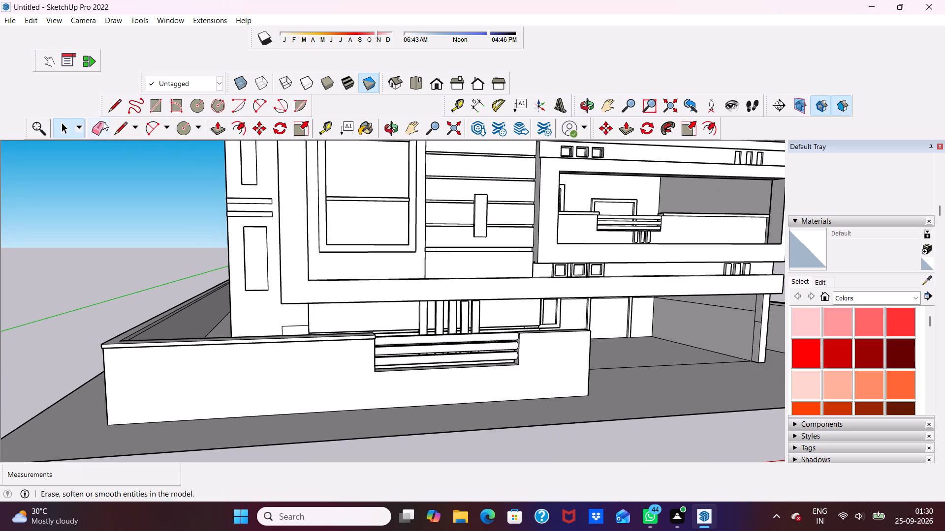
Draw a vertical line on the compound wall's front face near its outer corner, from the base up to the coping.
{"action": "left_click", "coordinate": [115, 109]}
{"action": "scroll", "coordinate": [206, 463], "scroll_direction": "up", "scroll_amount": 2}
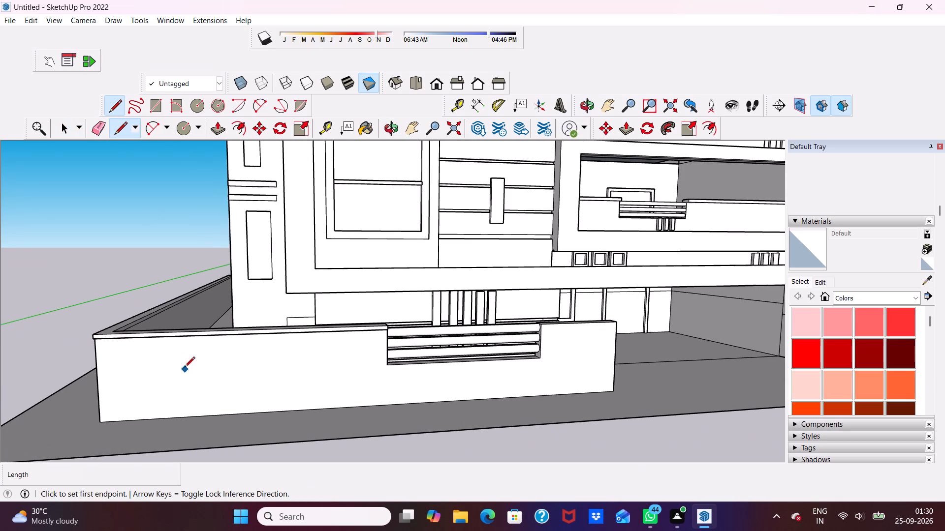
{"action": "scroll", "coordinate": [185, 368], "scroll_direction": "up", "scroll_amount": 5}
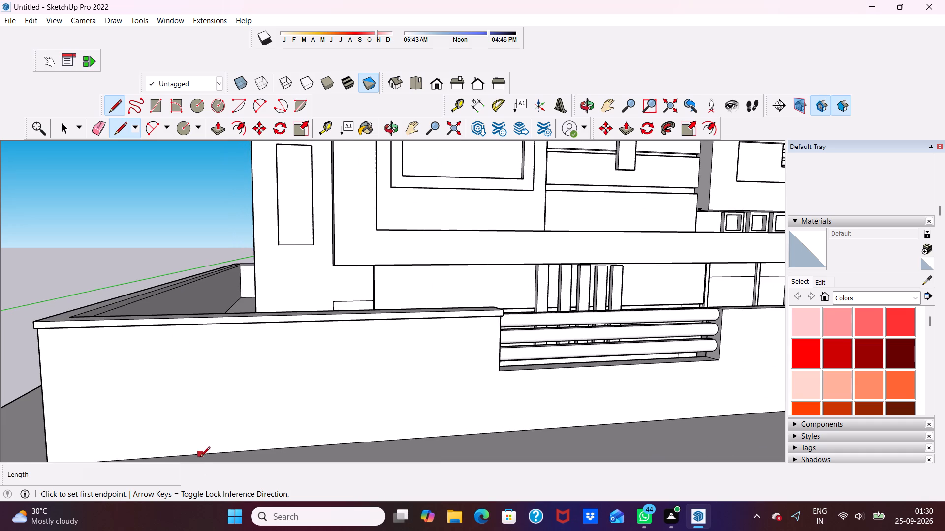
{"action": "left_click", "coordinate": [179, 456]}
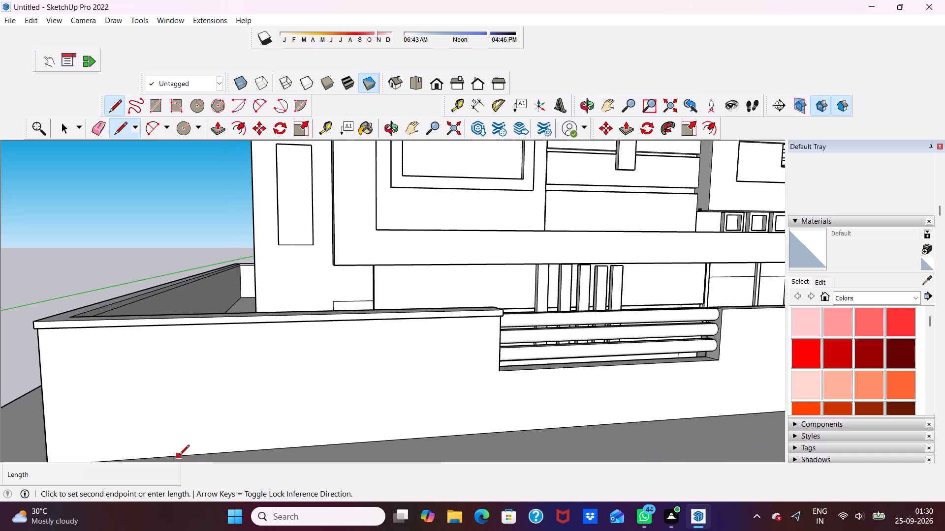
{"action": "scroll", "coordinate": [179, 333], "scroll_direction": "up", "scroll_amount": 3}
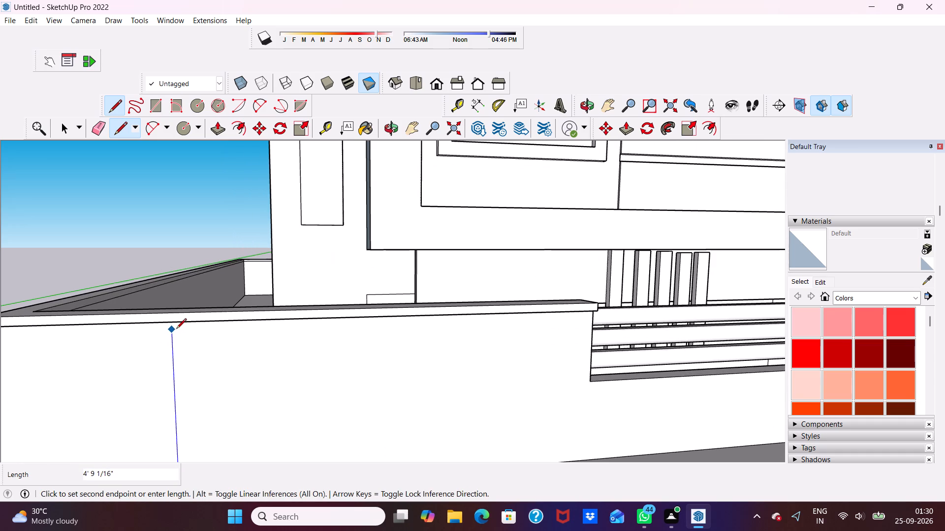
{"action": "left_click", "coordinate": [177, 326]}
{"action": "middle_click_drag", "start_coordinate": [174, 346], "coordinate": [176, 300]}
{"action": "middle_click", "coordinate": [176, 300]}
{"action": "scroll", "coordinate": [176, 301], "scroll_direction": "up", "scroll_amount": 7}
{"action": "scroll", "coordinate": [169, 255], "scroll_direction": "up", "scroll_amount": 4}
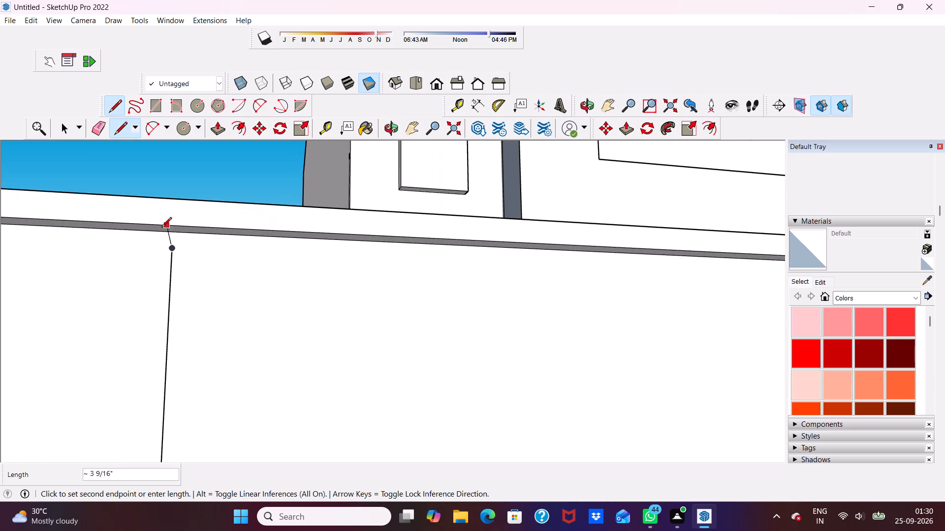
{"action": "left_click", "coordinate": [175, 234]}
Draw an upright rectangle about 1' 11" by 7 5/8" on the wall face between the outer corner and the vertical line.
{"action": "scroll", "coordinate": [168, 246], "scroll_direction": "down", "scroll_amount": 7}
{"action": "scroll", "coordinate": [236, 265], "scroll_direction": "up", "scroll_amount": 1}
{"action": "scroll", "coordinate": [234, 263], "scroll_direction": "down", "scroll_amount": 12}
{"action": "middle_click_drag", "start_coordinate": [256, 326], "coordinate": [250, 392]}
{"action": "scroll", "coordinate": [153, 387], "scroll_direction": "up", "scroll_amount": 1}
{"action": "left_click", "coordinate": [154, 106]}
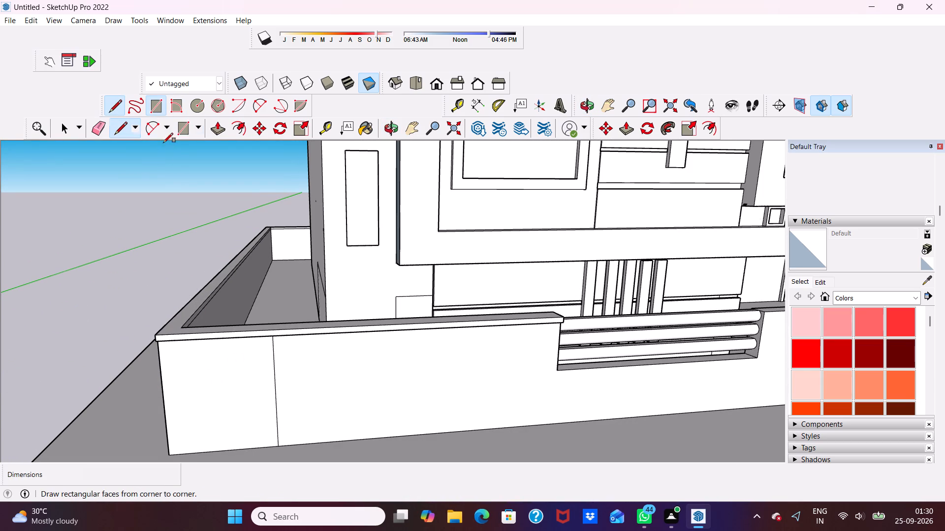
{"action": "scroll", "coordinate": [201, 358], "scroll_direction": "down", "scroll_amount": 1}
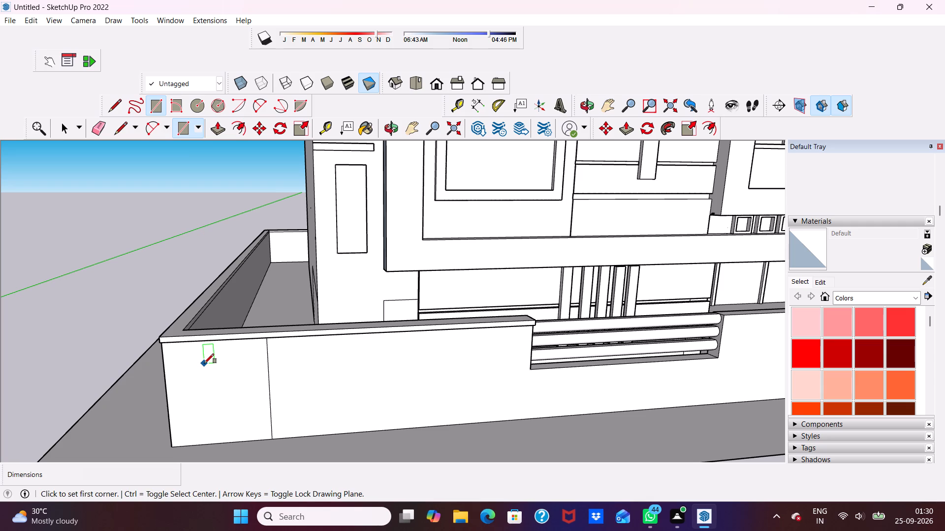
{"action": "left_click", "coordinate": [212, 365]}
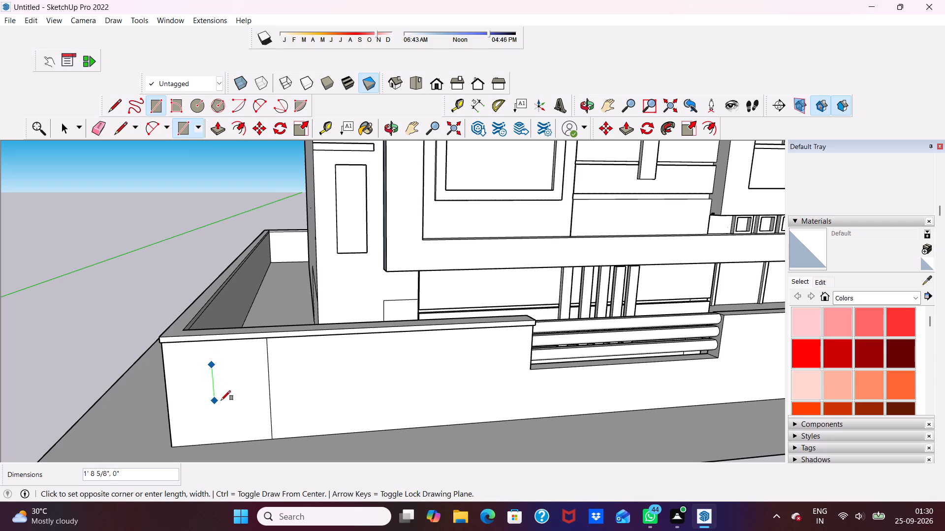
{"action": "left_click", "coordinate": [229, 404]}
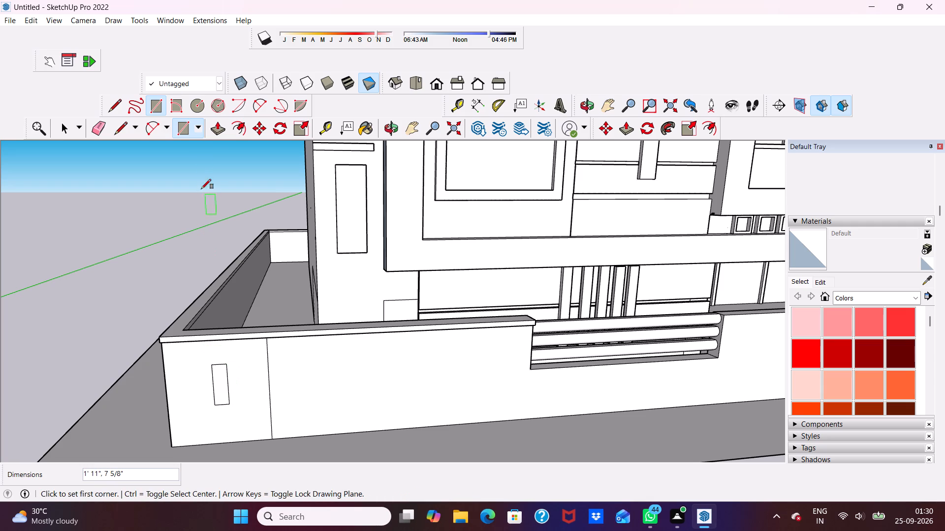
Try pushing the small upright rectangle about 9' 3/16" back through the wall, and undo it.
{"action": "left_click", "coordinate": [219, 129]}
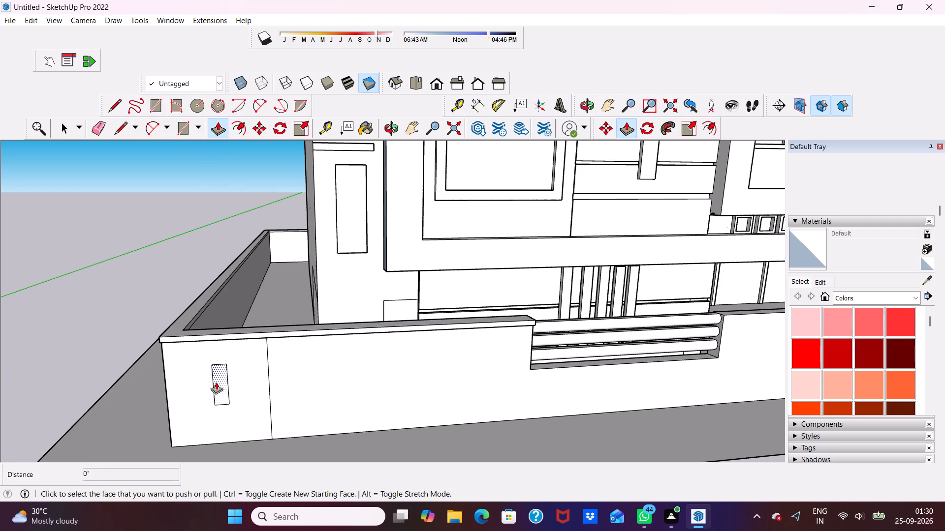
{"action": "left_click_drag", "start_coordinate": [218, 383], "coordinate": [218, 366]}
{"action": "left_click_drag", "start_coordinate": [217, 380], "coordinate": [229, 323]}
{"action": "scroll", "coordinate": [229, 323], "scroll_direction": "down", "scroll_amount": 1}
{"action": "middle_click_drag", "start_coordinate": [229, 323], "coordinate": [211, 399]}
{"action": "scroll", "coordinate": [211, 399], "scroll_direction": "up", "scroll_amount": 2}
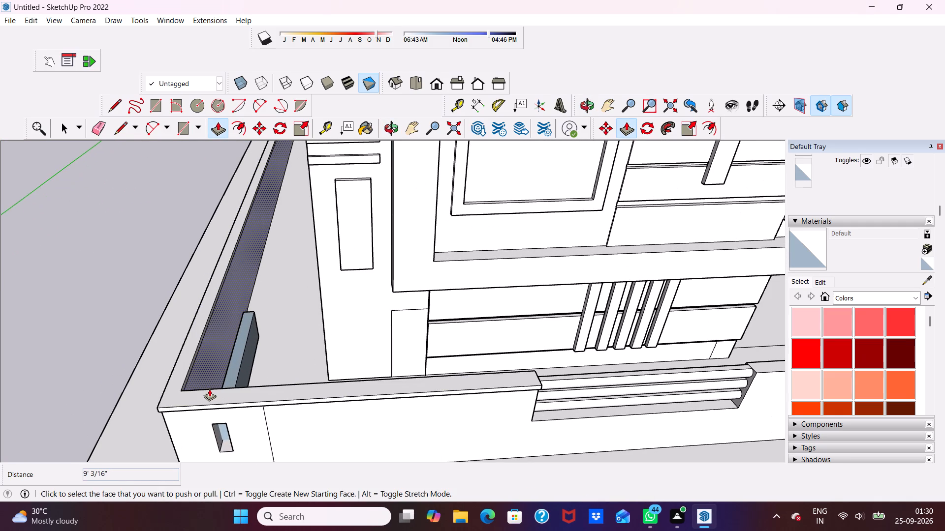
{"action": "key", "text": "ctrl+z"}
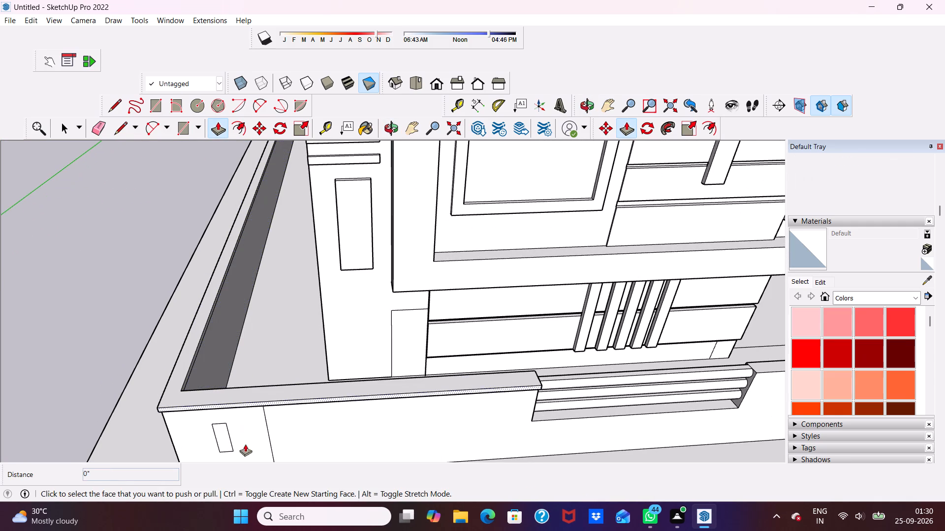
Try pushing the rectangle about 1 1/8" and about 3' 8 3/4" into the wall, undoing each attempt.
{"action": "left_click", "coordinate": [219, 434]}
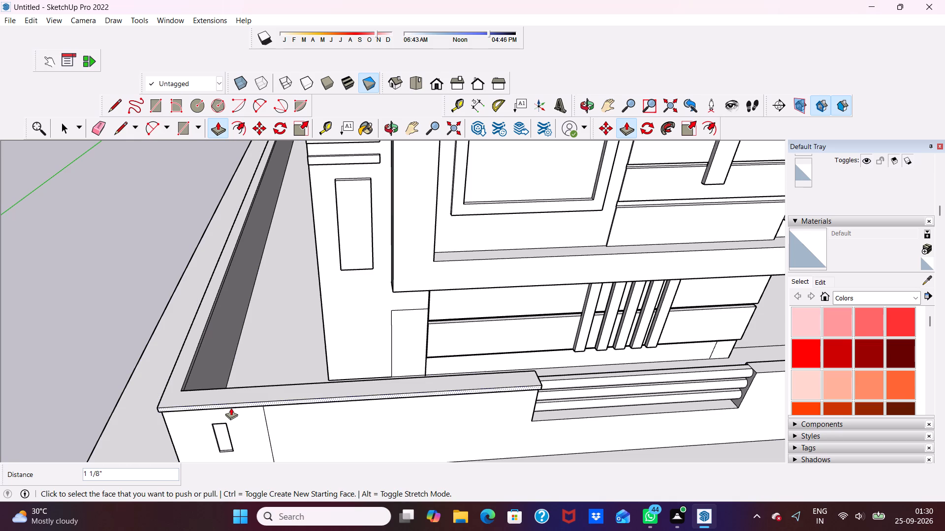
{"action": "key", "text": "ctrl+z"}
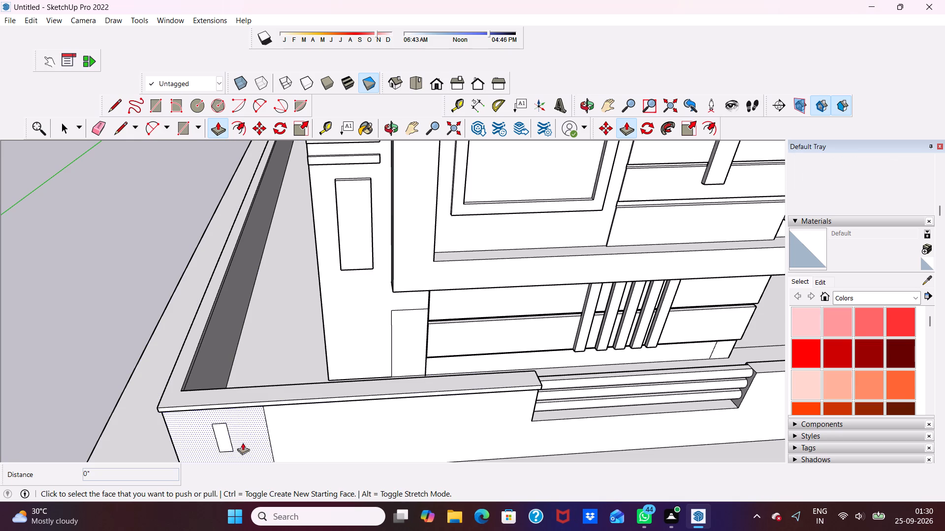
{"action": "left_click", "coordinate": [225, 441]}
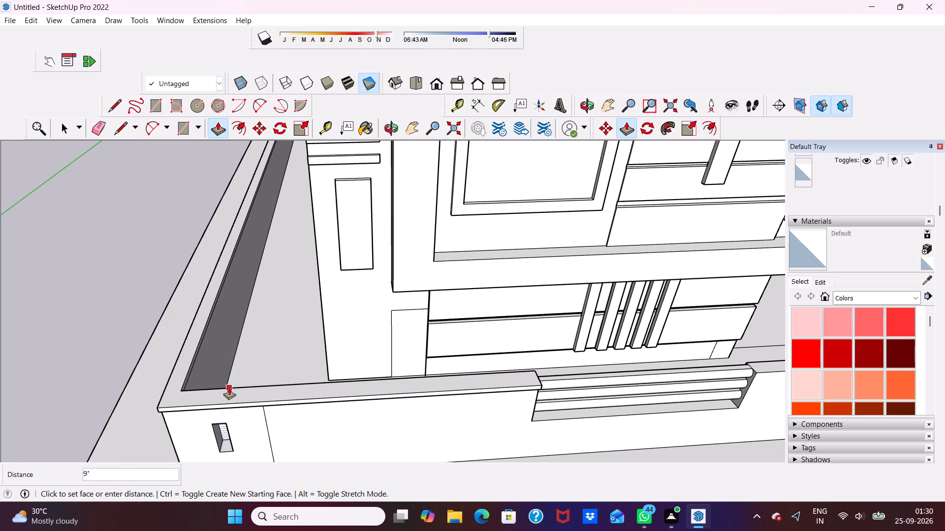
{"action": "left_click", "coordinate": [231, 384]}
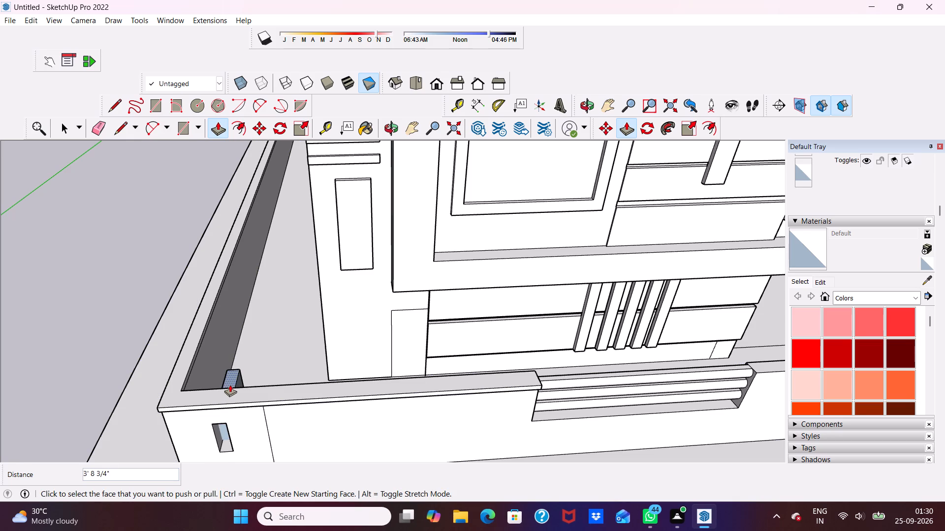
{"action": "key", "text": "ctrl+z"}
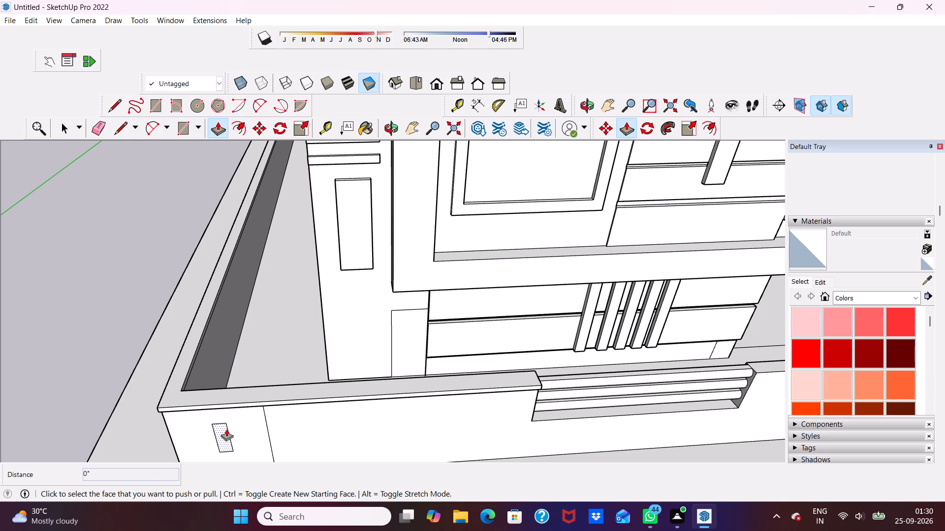
Push the upright rectangle 9" into the compound wall to cut a narrow vertical slot through its thickness.
{"action": "left_click", "coordinate": [226, 432]}
{"action": "scroll", "coordinate": [250, 391], "scroll_direction": "down", "scroll_amount": 4}
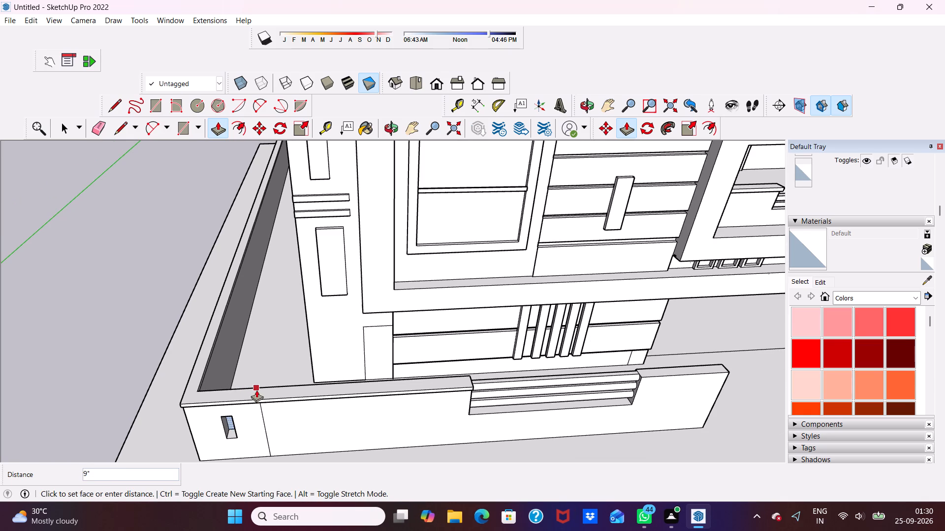
{"action": "left_click", "coordinate": [256, 389]}
{"action": "scroll", "coordinate": [236, 423], "scroll_direction": "down", "scroll_amount": 1}
{"action": "middle_click_drag", "start_coordinate": [234, 423], "coordinate": [226, 357]}
{"action": "middle_click_drag", "start_coordinate": [215, 350], "coordinate": [183, 348]}
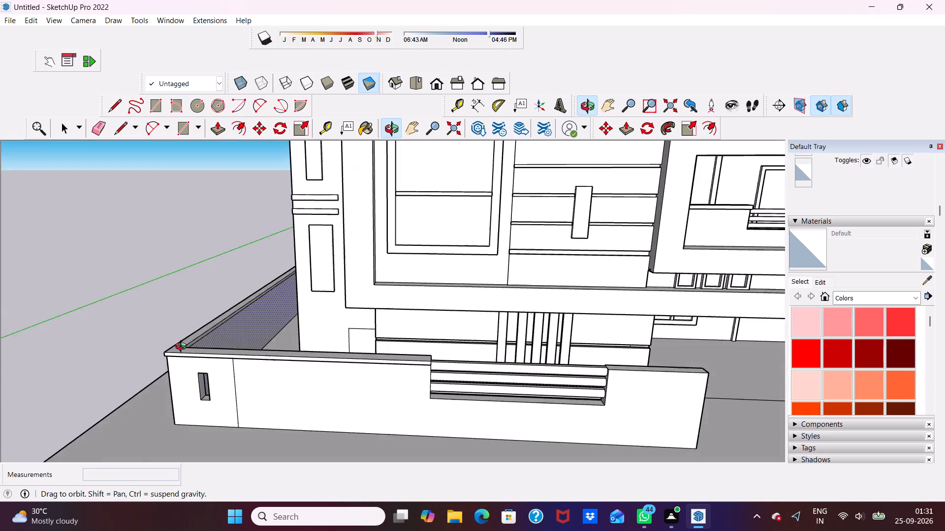
Examine the building front and the compound wall with its slot from several angles and distances.
{"action": "middle_click_drag", "start_coordinate": [183, 348], "coordinate": [320, 306]}
{"action": "scroll", "coordinate": [251, 318], "scroll_direction": "down", "scroll_amount": 5}
{"action": "middle_click_drag", "start_coordinate": [277, 332], "coordinate": [277, 332]}
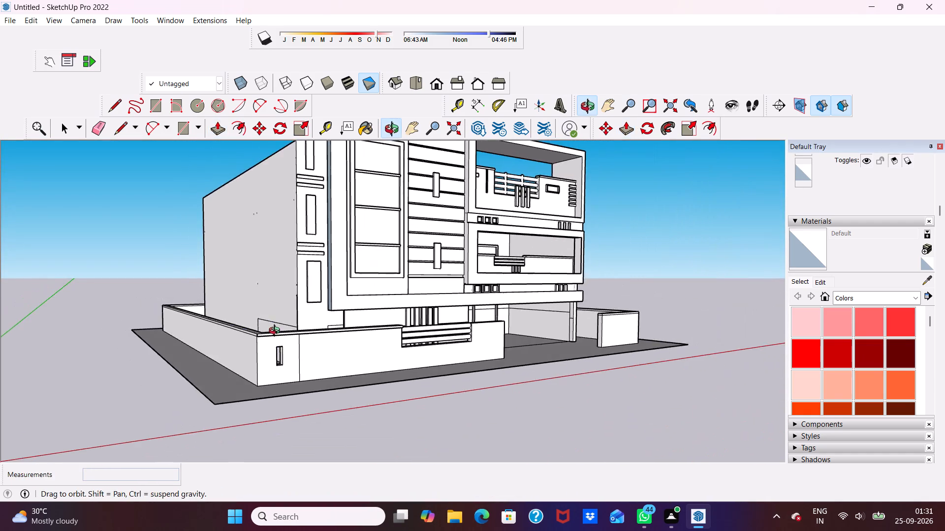
{"action": "middle_click_drag", "start_coordinate": [277, 332], "coordinate": [332, 365]}
{"action": "middle_click_drag", "start_coordinate": [231, 382], "coordinate": [71, 418]}
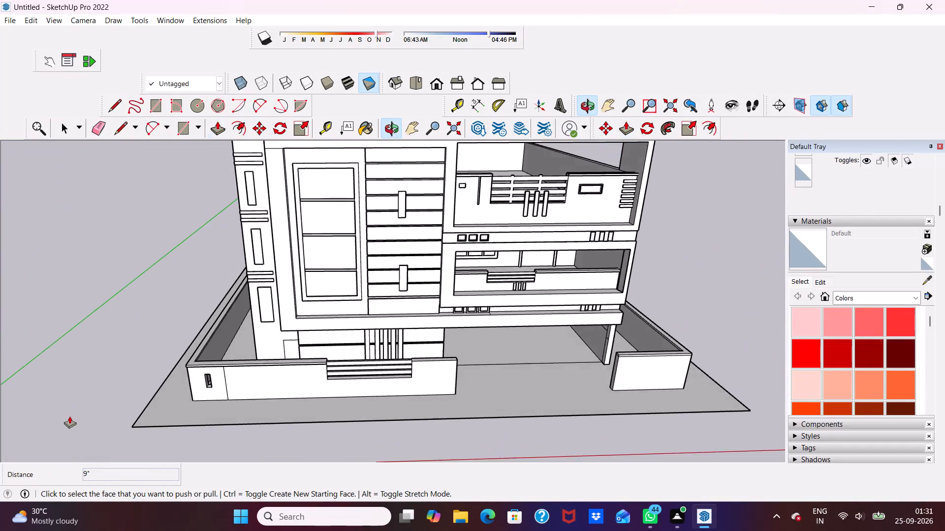
{"action": "scroll", "coordinate": [69, 406], "scroll_direction": "up", "scroll_amount": 4}
{"action": "key", "text": "space"}
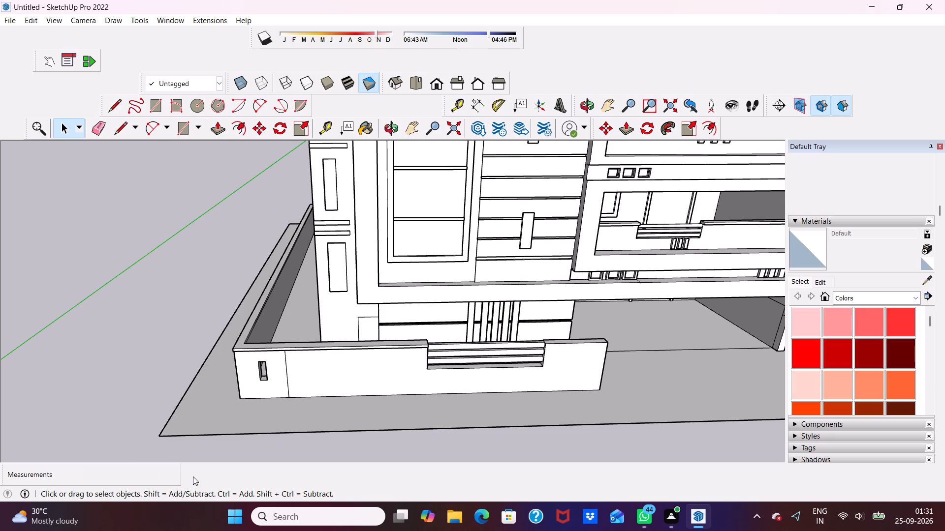
{"action": "scroll", "coordinate": [189, 474], "scroll_direction": "down", "scroll_amount": 1}
{"action": "scroll", "coordinate": [285, 495], "scroll_direction": "up", "scroll_amount": 2}
{"action": "scroll", "coordinate": [305, 530], "scroll_direction": "down", "scroll_amount": 1}
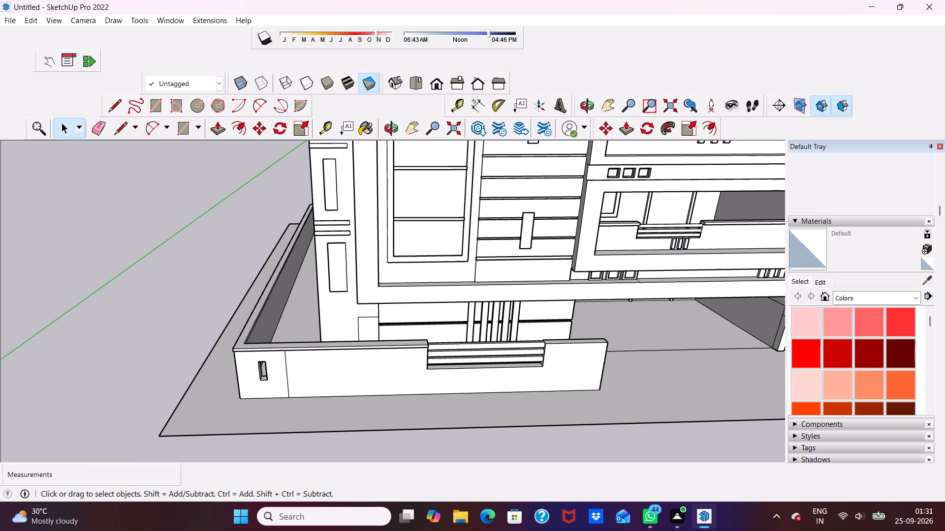
Draw a horizontal rectangle about 6' by 8 1/2" on the compound wall's front face, just beside the railed notch.
{"action": "scroll", "coordinate": [377, 529], "scroll_direction": "up", "scroll_amount": 3}
{"action": "scroll", "coordinate": [445, 518], "scroll_direction": "up", "scroll_amount": 2}
{"action": "scroll", "coordinate": [394, 388], "scroll_direction": "up", "scroll_amount": 4}
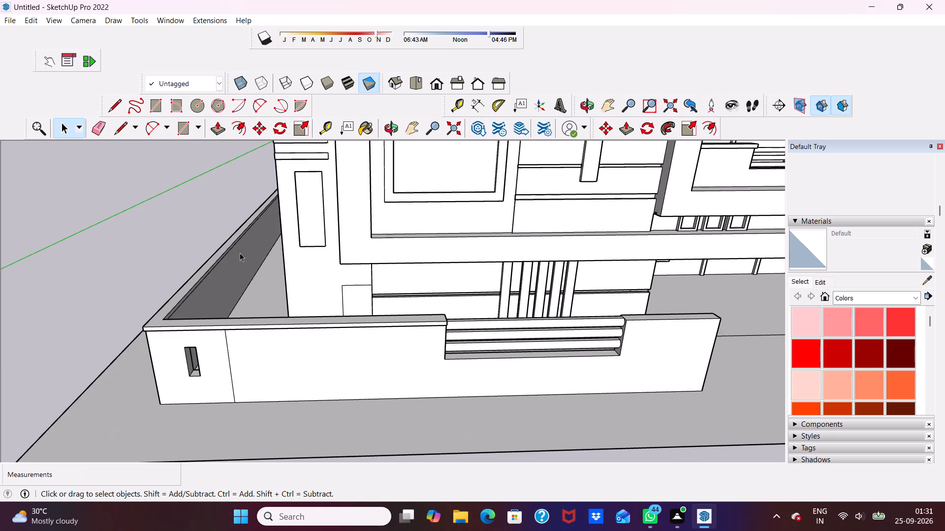
{"action": "left_click", "coordinate": [149, 102]}
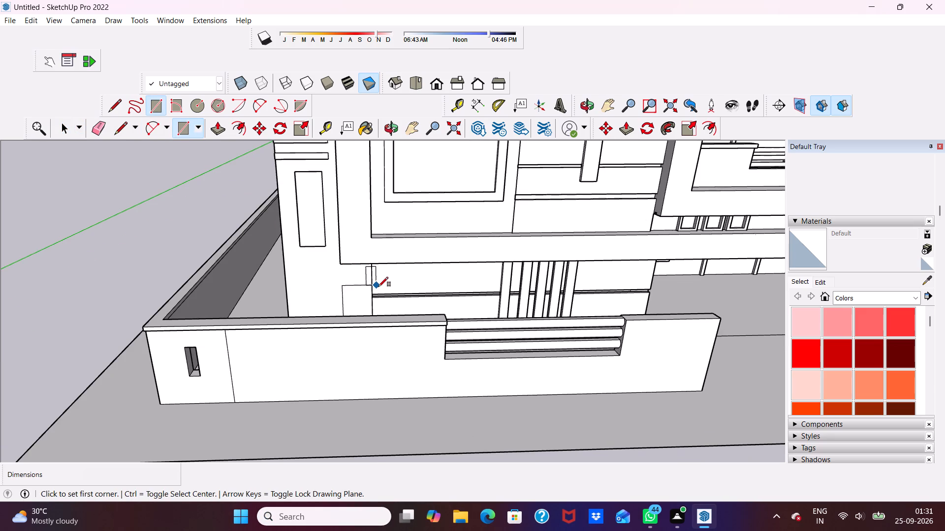
{"action": "left_click", "coordinate": [437, 348]}
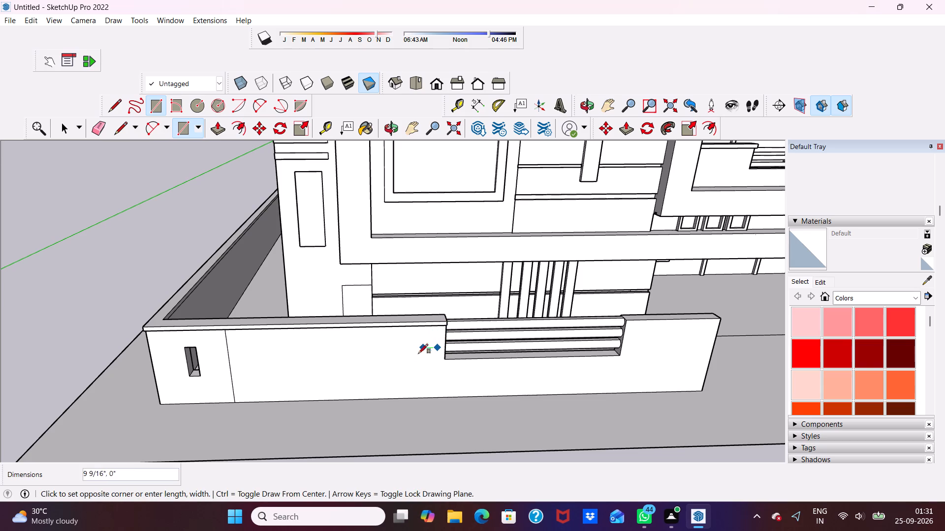
{"action": "left_click", "coordinate": [336, 360]}
Draw an upright rectangle about 1' 8 11/16" by 6 3/16" crossing the middle of the horizontal rectangle.
{"action": "scroll", "coordinate": [392, 360], "scroll_direction": "up", "scroll_amount": 6}
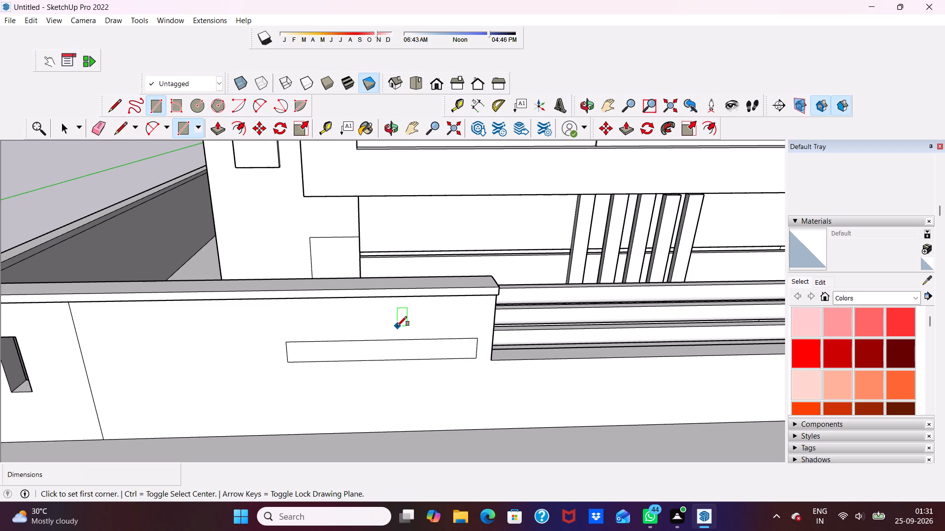
{"action": "left_click", "coordinate": [397, 326]}
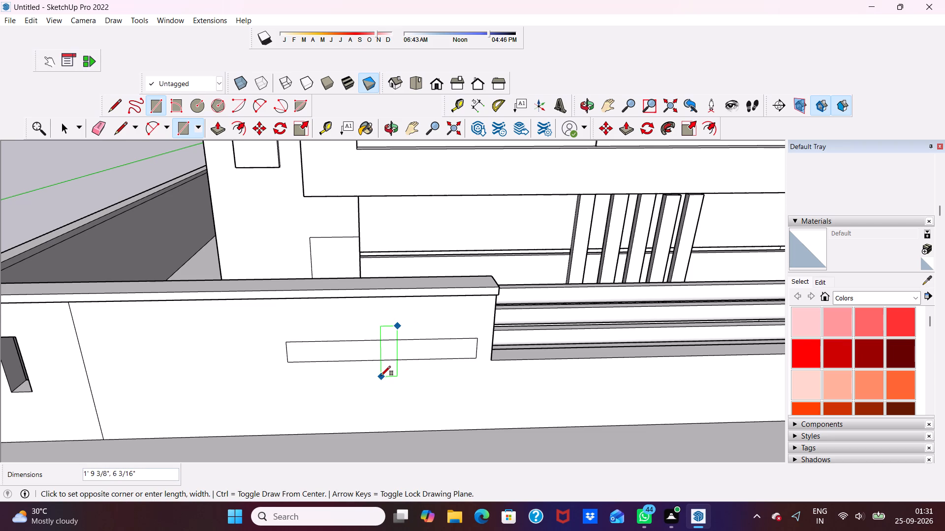
{"action": "left_click", "coordinate": [381, 375]}
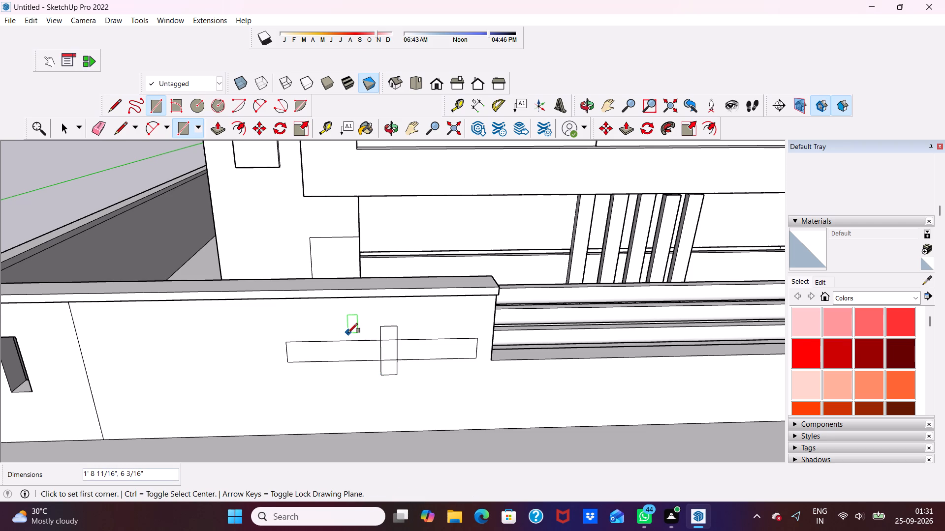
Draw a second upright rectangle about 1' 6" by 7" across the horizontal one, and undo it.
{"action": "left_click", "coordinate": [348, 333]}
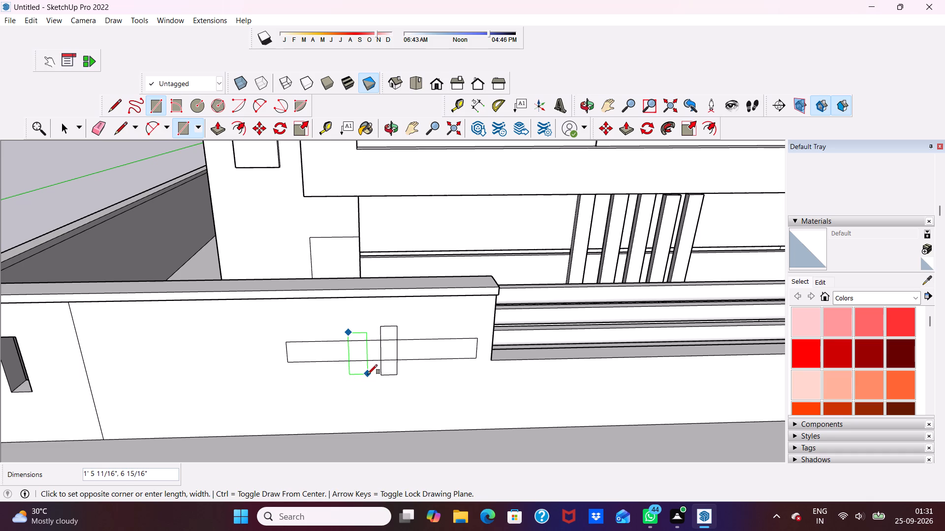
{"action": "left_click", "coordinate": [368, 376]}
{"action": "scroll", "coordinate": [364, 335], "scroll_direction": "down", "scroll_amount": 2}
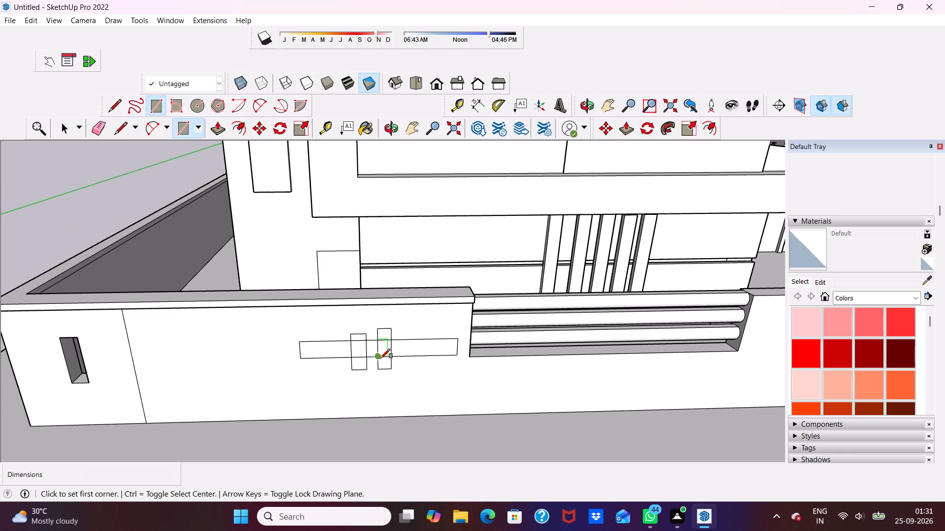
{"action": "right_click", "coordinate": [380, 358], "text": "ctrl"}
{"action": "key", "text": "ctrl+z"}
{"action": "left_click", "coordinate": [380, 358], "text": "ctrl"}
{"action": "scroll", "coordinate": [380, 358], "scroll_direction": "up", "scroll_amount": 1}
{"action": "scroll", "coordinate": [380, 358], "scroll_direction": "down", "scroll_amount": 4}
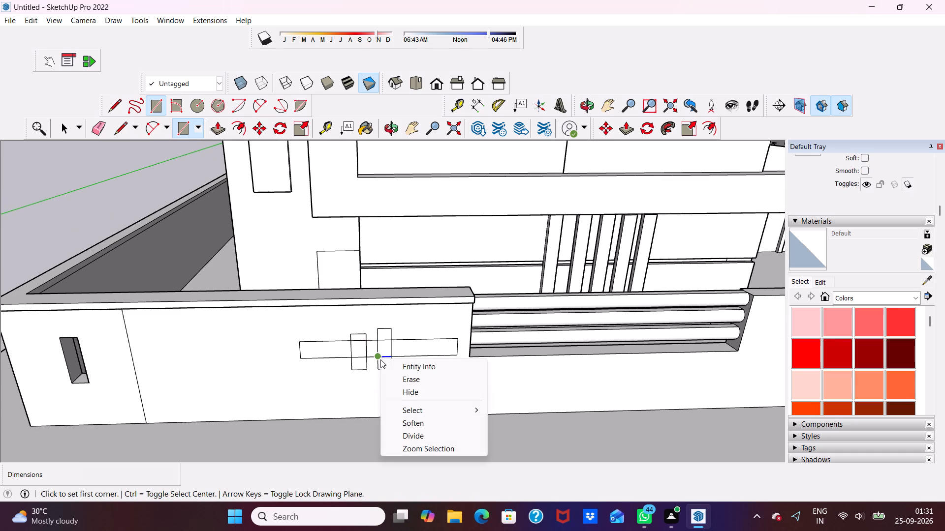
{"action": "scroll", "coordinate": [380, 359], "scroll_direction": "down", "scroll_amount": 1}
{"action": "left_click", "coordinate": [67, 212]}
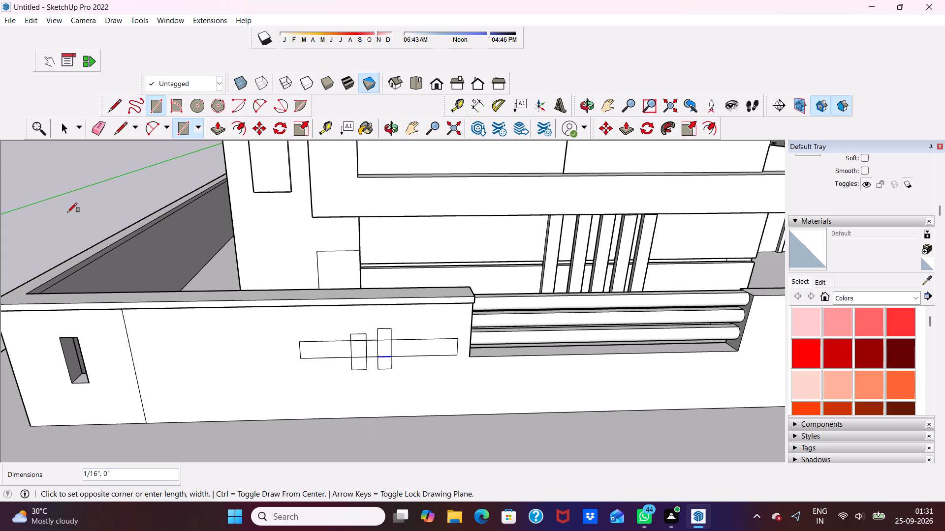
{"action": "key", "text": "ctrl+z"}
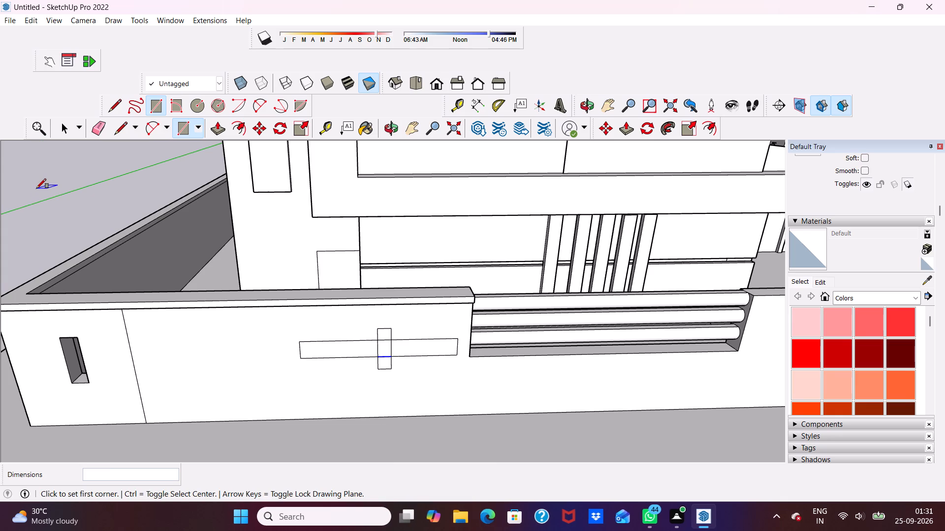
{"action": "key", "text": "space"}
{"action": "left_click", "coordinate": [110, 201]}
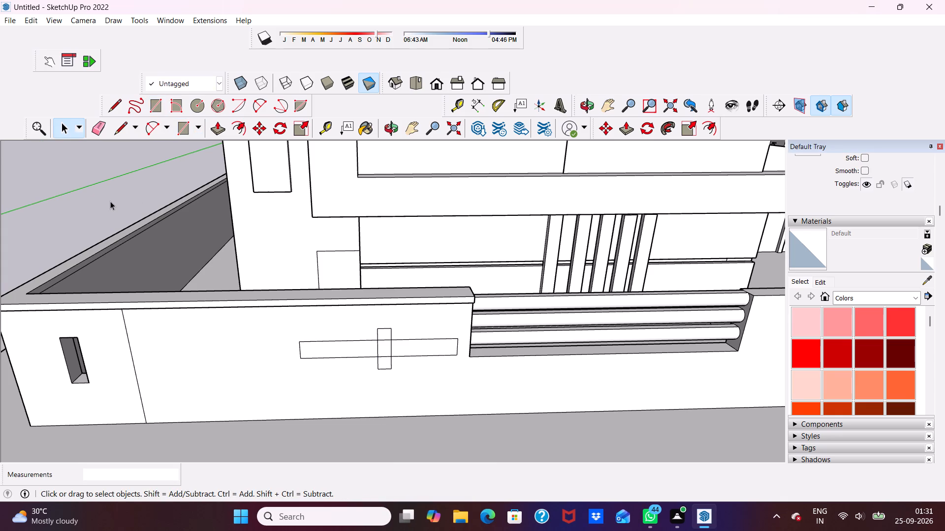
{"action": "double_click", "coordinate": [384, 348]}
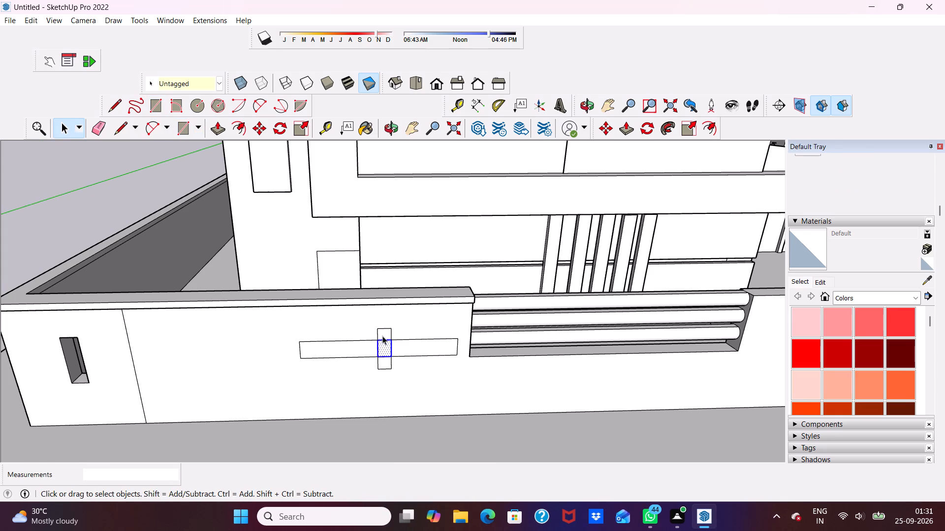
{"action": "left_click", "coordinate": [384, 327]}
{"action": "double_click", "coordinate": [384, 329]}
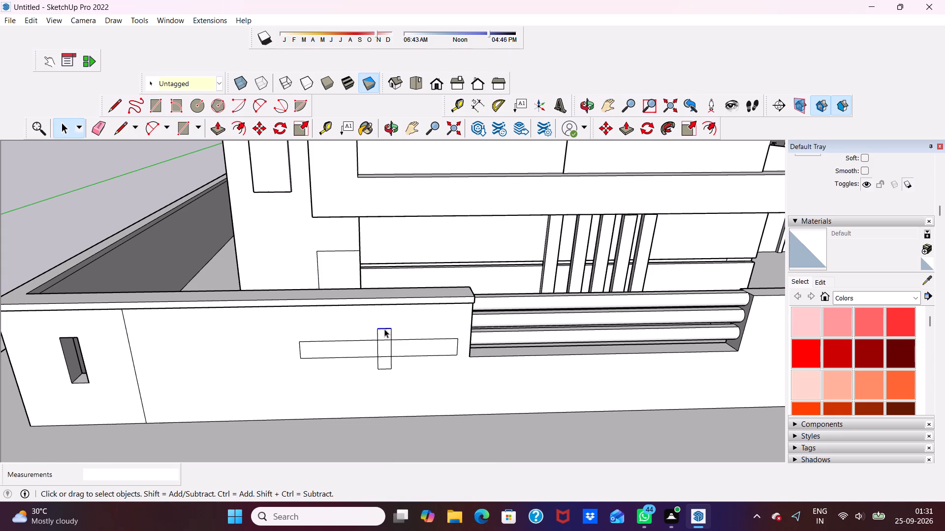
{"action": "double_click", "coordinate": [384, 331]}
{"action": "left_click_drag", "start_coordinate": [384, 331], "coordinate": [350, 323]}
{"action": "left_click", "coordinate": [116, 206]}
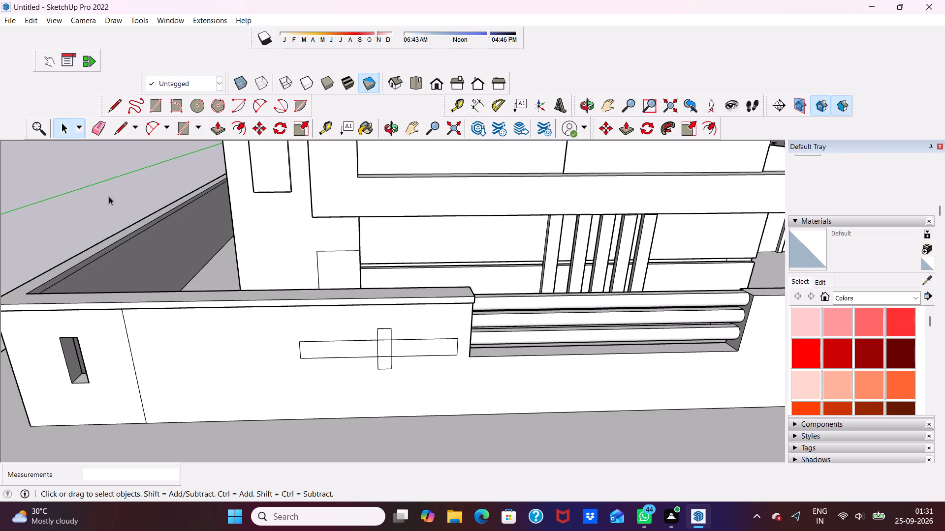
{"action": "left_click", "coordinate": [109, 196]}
Draw a second upright rectangle about 1' 9 1/16" by 5 15/16" across the horizontal one, spaced beside the first and level with it.
{"action": "scroll", "coordinate": [374, 361], "scroll_direction": "up", "scroll_amount": 2}
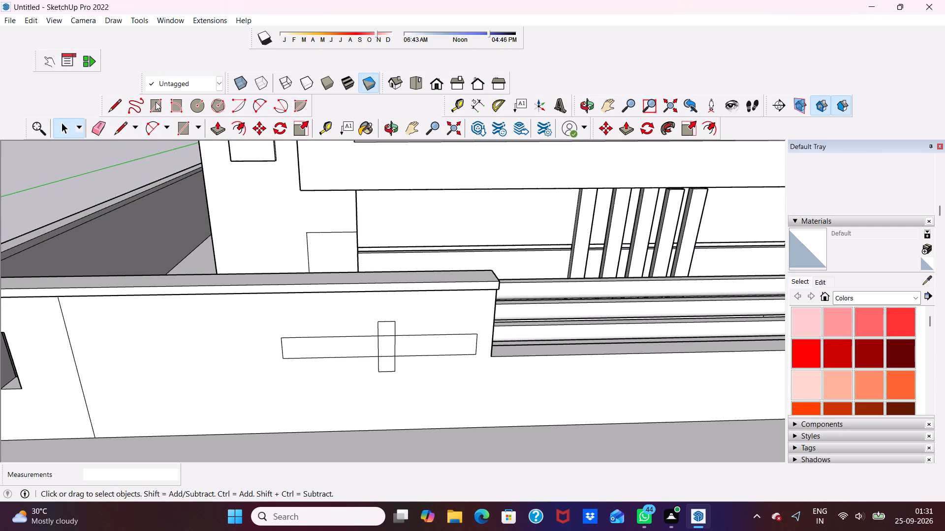
{"action": "left_click", "coordinate": [156, 101]}
{"action": "scroll", "coordinate": [306, 316], "scroll_direction": "up", "scroll_amount": 2}
{"action": "scroll", "coordinate": [365, 336], "scroll_direction": "up", "scroll_amount": 5}
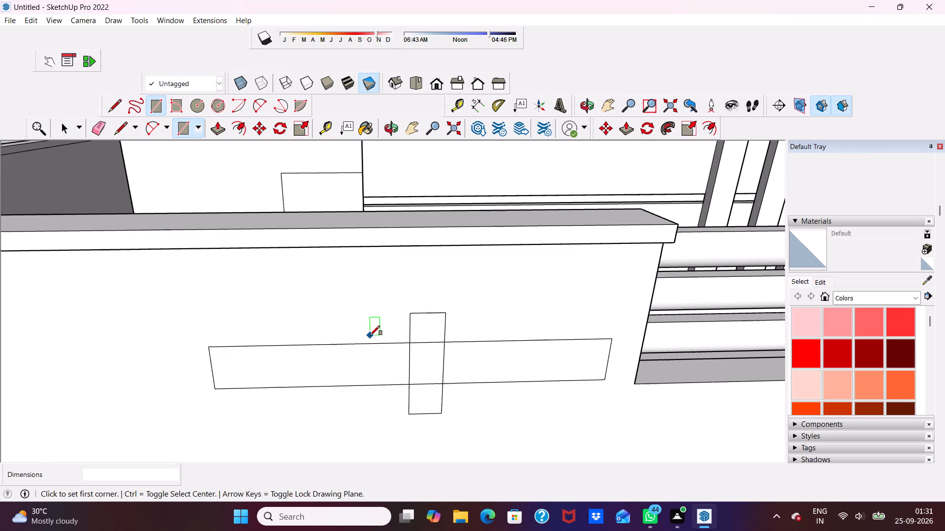
{"action": "left_click", "coordinate": [378, 311]}
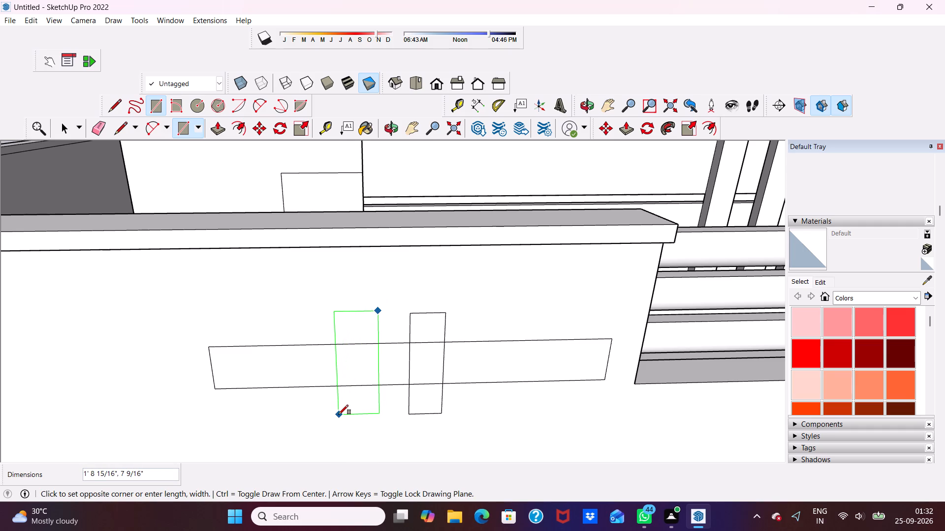
{"action": "left_click", "coordinate": [347, 415]}
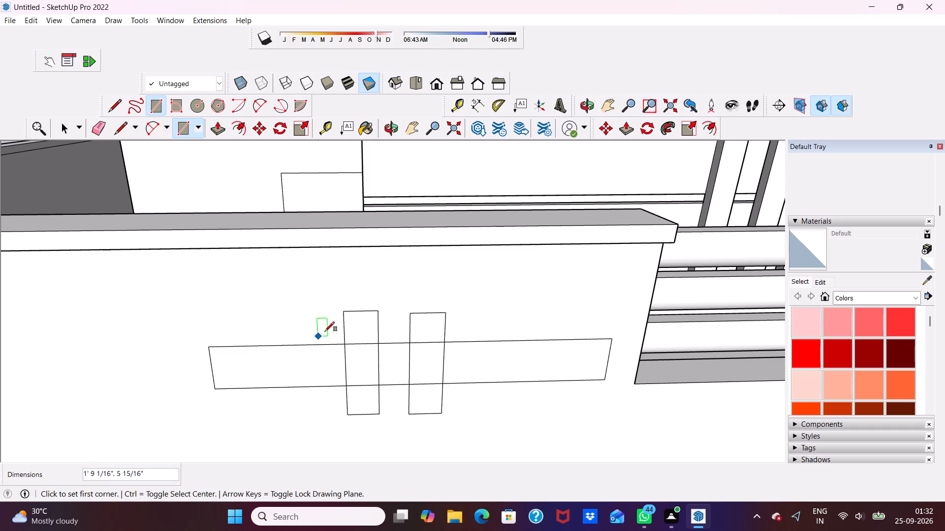
Erase the four horizontal line segments that run through the insides of the two upright rectangles.
{"action": "scroll", "coordinate": [329, 331], "scroll_direction": "up", "scroll_amount": 2}
{"action": "scroll", "coordinate": [332, 333], "scroll_direction": "down", "scroll_amount": 3}
{"action": "key", "text": "space"}
{"action": "key", "text": "space"}
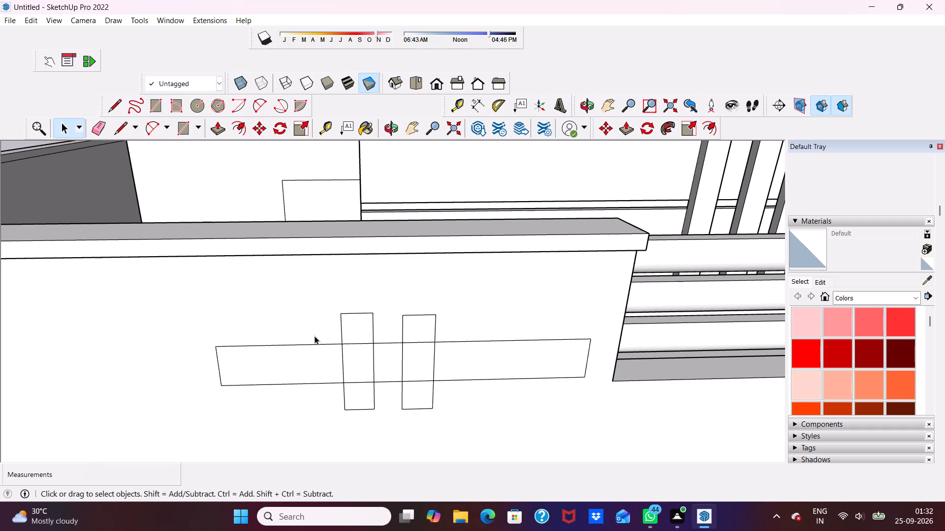
{"action": "scroll", "coordinate": [372, 372], "scroll_direction": "down", "scroll_amount": 2}
{"action": "left_click", "coordinate": [96, 126]}
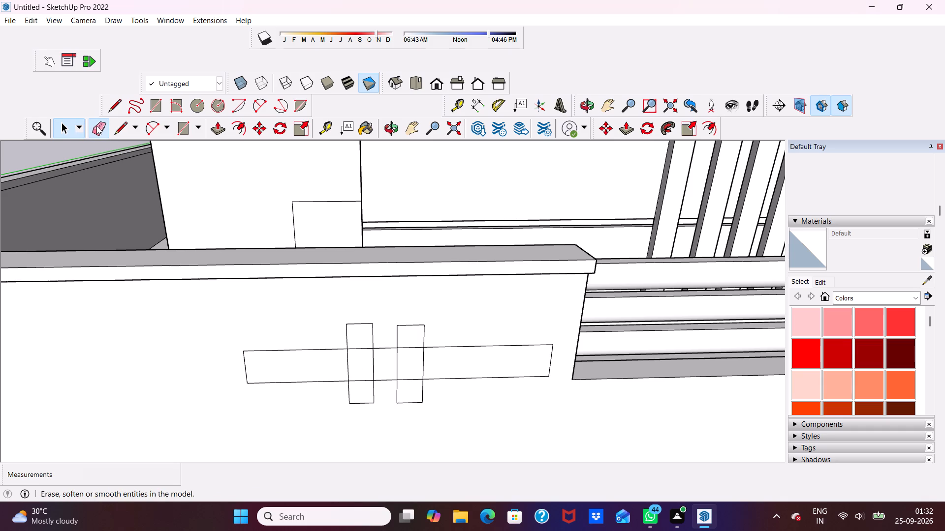
{"action": "left_click", "coordinate": [357, 349]}
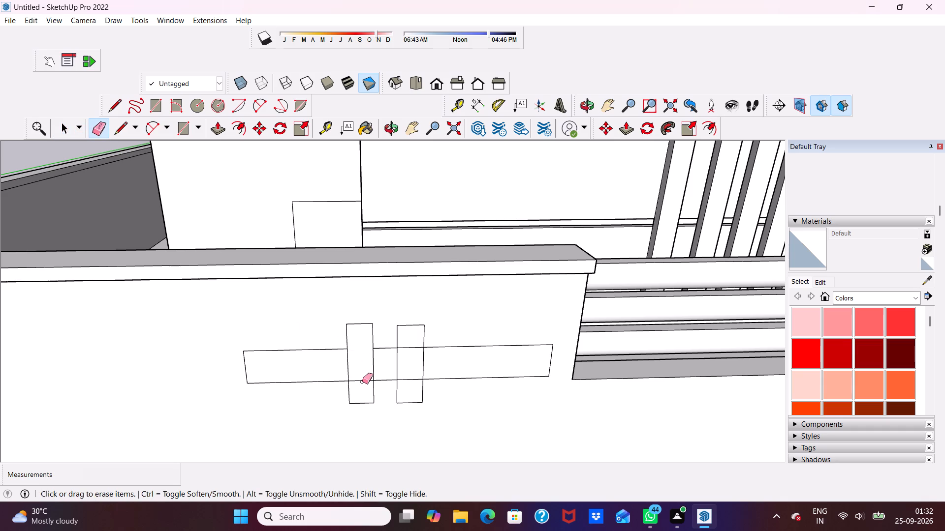
{"action": "left_click", "coordinate": [362, 382]}
{"action": "left_click", "coordinate": [408, 348]}
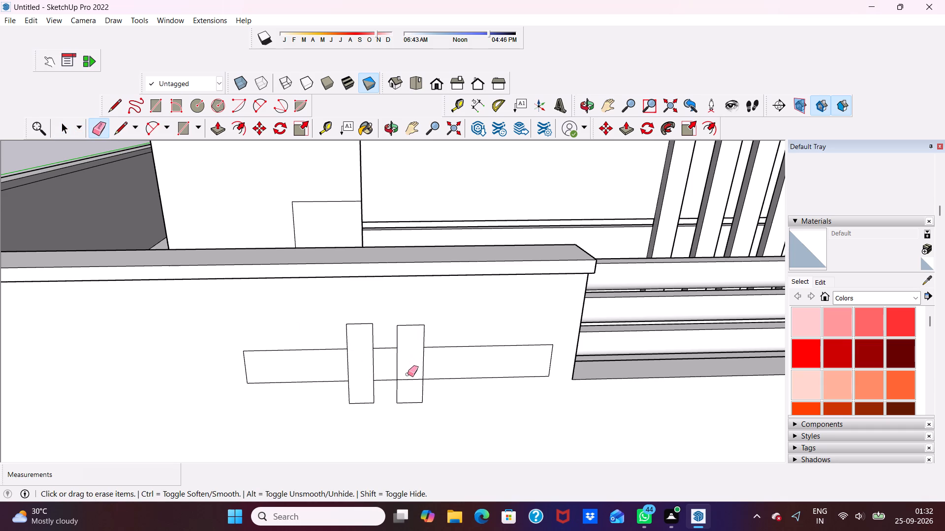
{"action": "left_click", "coordinate": [406, 379]}
Erase the four vertical segments crossing the horizontal bar, merging the three rectangles into one double-cross outline.
{"action": "left_click", "coordinate": [346, 367]}
{"action": "left_click", "coordinate": [348, 366]}
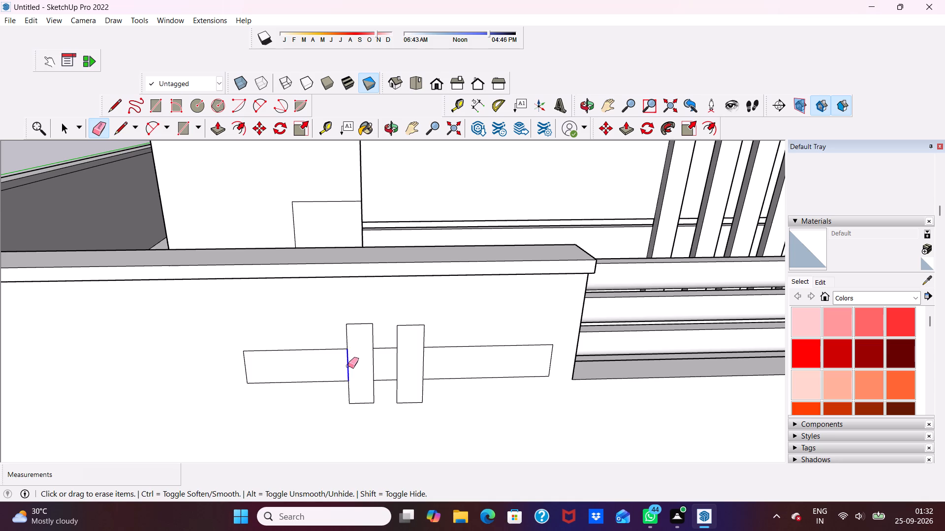
{"action": "left_click", "coordinate": [372, 362]}
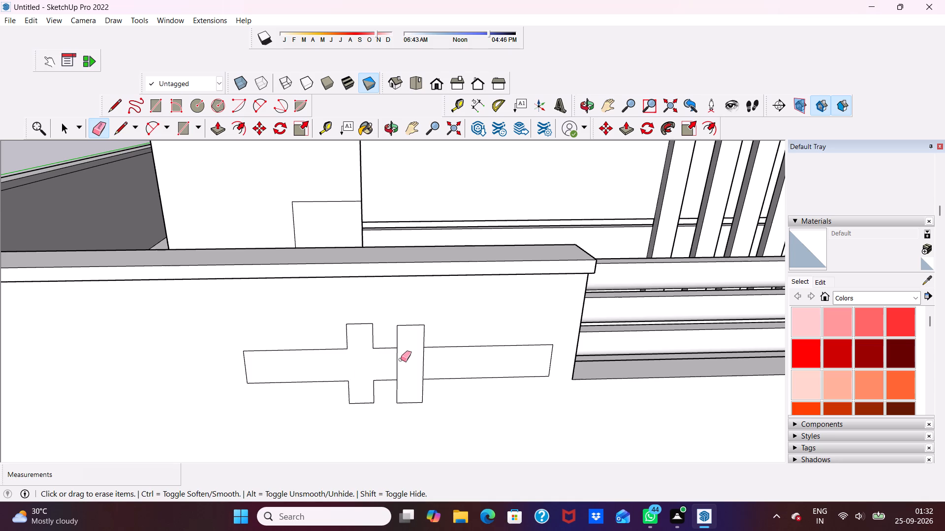
{"action": "left_click", "coordinate": [395, 362]}
{"action": "left_click", "coordinate": [398, 364]}
{"action": "left_click", "coordinate": [423, 362]}
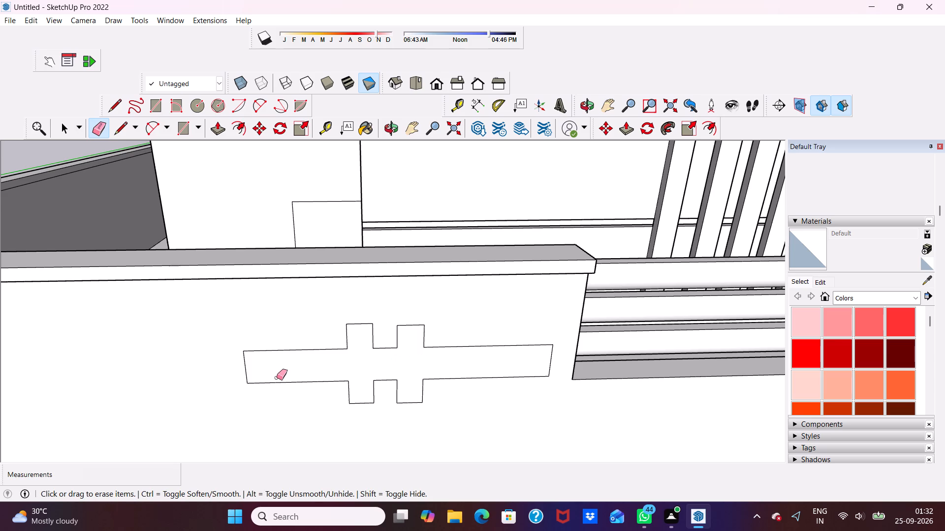
{"action": "key", "text": "space"}
{"action": "key", "text": "space"}
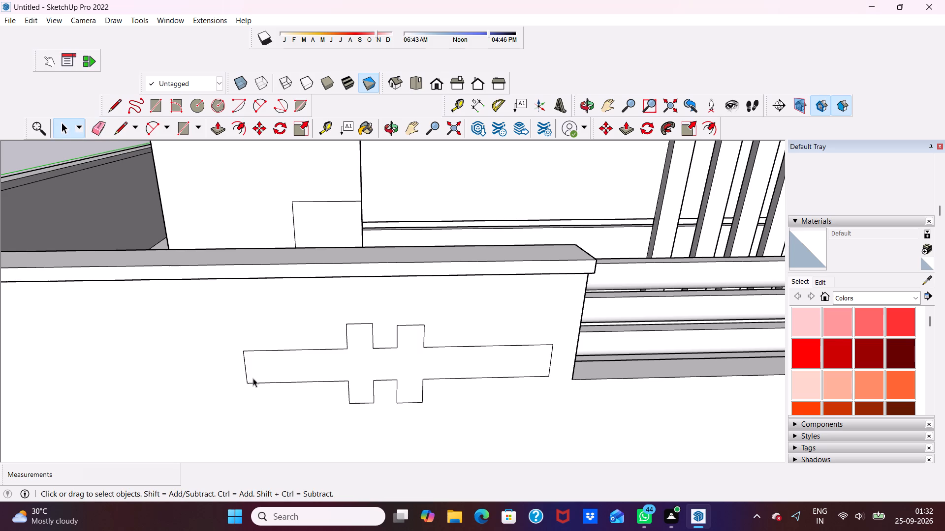
Push/Pull the merged double-cross face on the compound wall outward by 3".
{"action": "left_click", "coordinate": [252, 371]}
{"action": "left_click", "coordinate": [216, 125]}
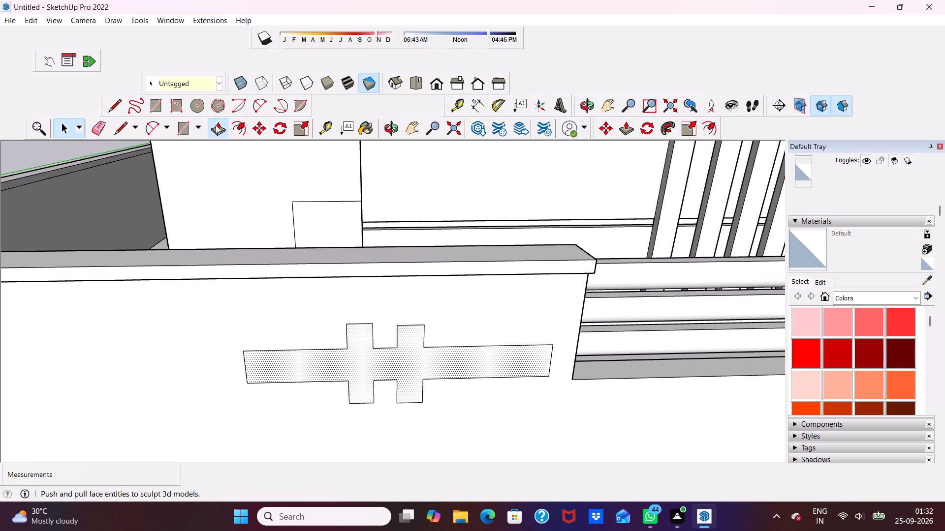
{"action": "left_click", "coordinate": [264, 362]}
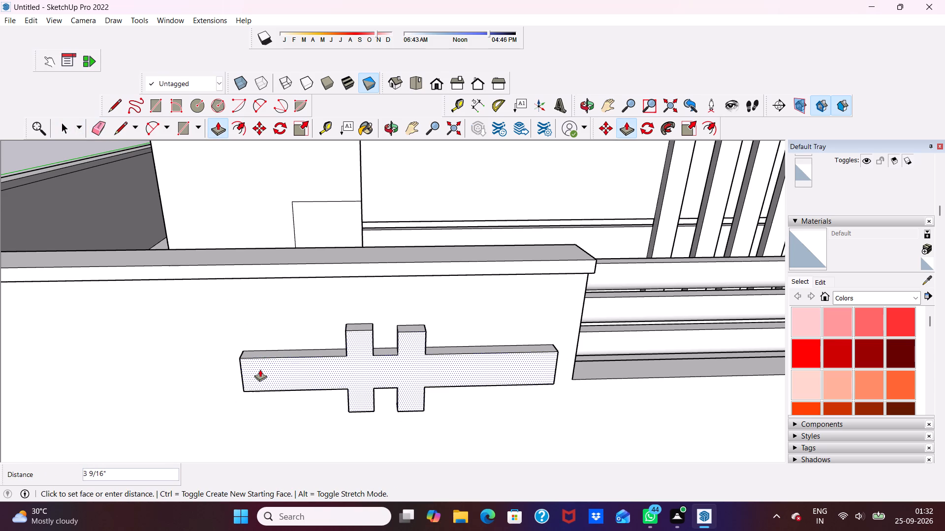
{"action": "key", "text": "3"}
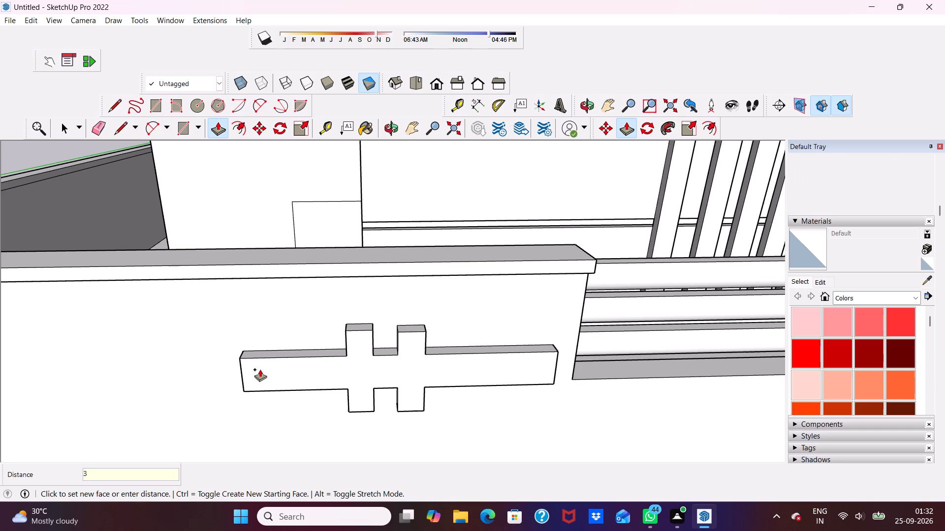
{"action": "key", "text": "shift+quotedbl"}
{"action": "key", "text": "Return"}
{"action": "scroll", "coordinate": [326, 440], "scroll_direction": "down", "scroll_amount": 3}
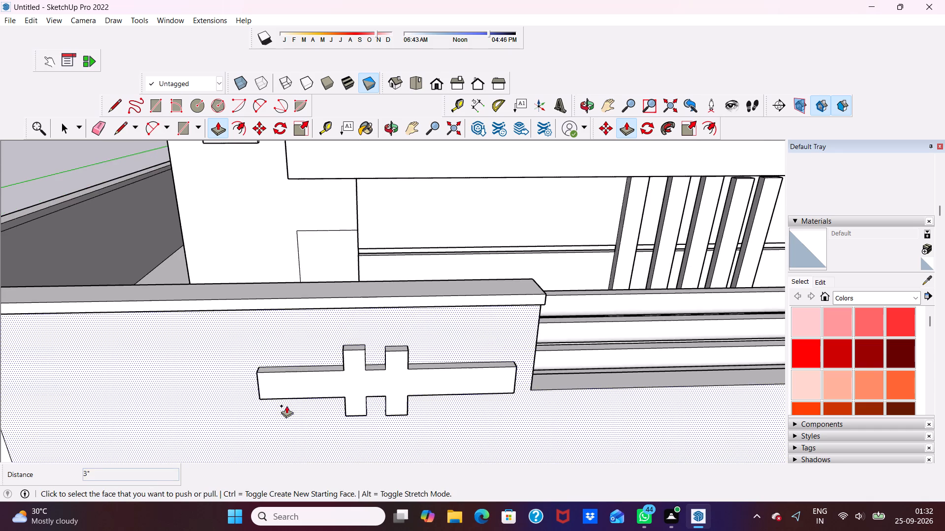
{"action": "scroll", "coordinate": [286, 406], "scroll_direction": "down", "scroll_amount": 2}
{"action": "middle_click_drag", "start_coordinate": [296, 408], "coordinate": [270, 295]}
{"action": "scroll", "coordinate": [265, 293], "scroll_direction": "down", "scroll_amount": 10}
{"action": "middle_click_drag", "start_coordinate": [327, 331], "coordinate": [350, 365]}
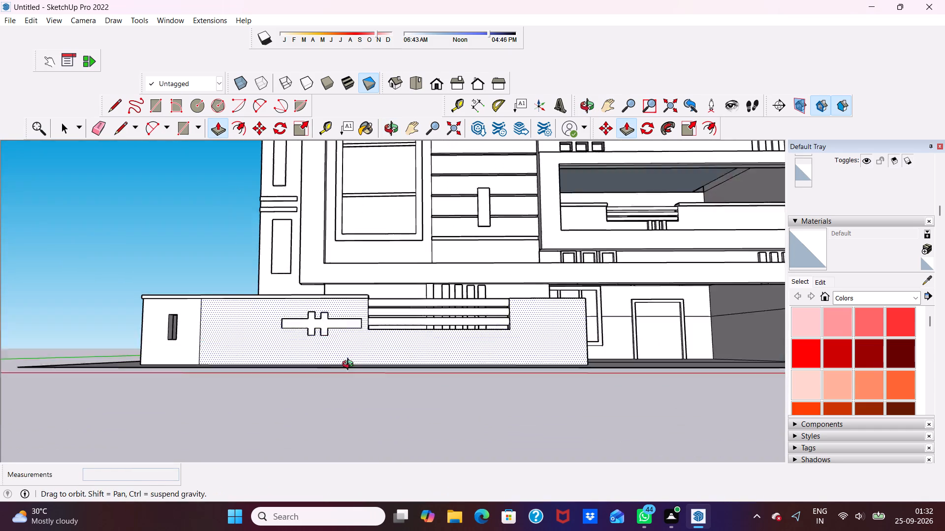
{"action": "middle_click_drag", "start_coordinate": [350, 365], "coordinate": [362, 382]}
{"action": "key", "text": "space"}
{"action": "key", "text": "space"}
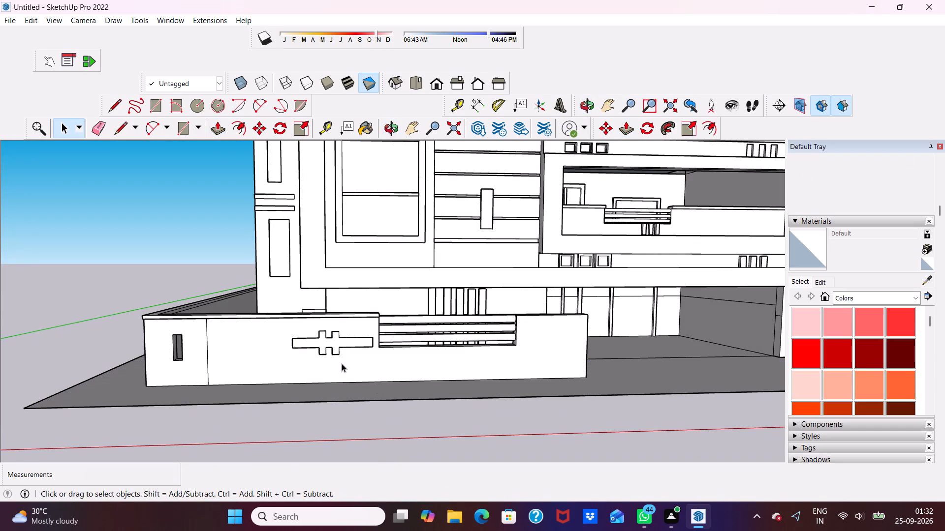
Examine the building's front elevation and the compound wall from several angles and distances.
{"action": "scroll", "coordinate": [291, 337], "scroll_direction": "up", "scroll_amount": 3}
{"action": "scroll", "coordinate": [161, 355], "scroll_direction": "down", "scroll_amount": 5}
{"action": "middle_click_drag", "start_coordinate": [135, 364], "coordinate": [87, 412]}
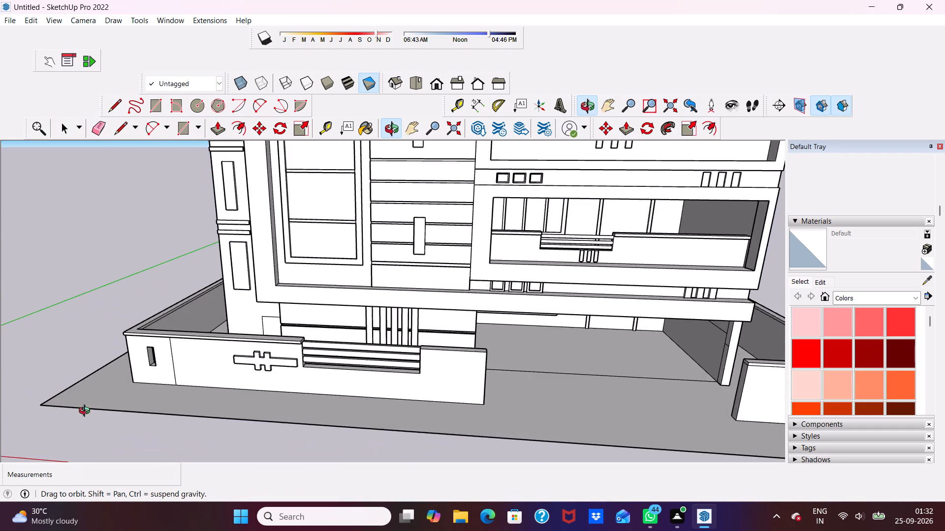
{"action": "middle_click_drag", "start_coordinate": [87, 412], "coordinate": [77, 376]}
{"action": "scroll", "coordinate": [83, 370], "scroll_direction": "down", "scroll_amount": 5}
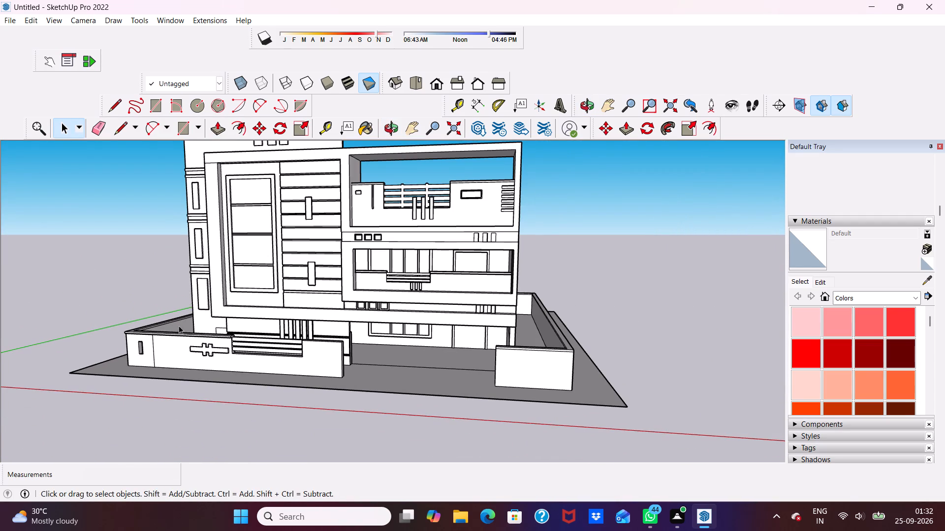
{"action": "scroll", "coordinate": [50, 347], "scroll_direction": "down", "scroll_amount": 3}
{"action": "scroll", "coordinate": [332, 360], "scroll_direction": "up", "scroll_amount": 3}
{"action": "scroll", "coordinate": [329, 332], "scroll_direction": "down", "scroll_amount": 4}
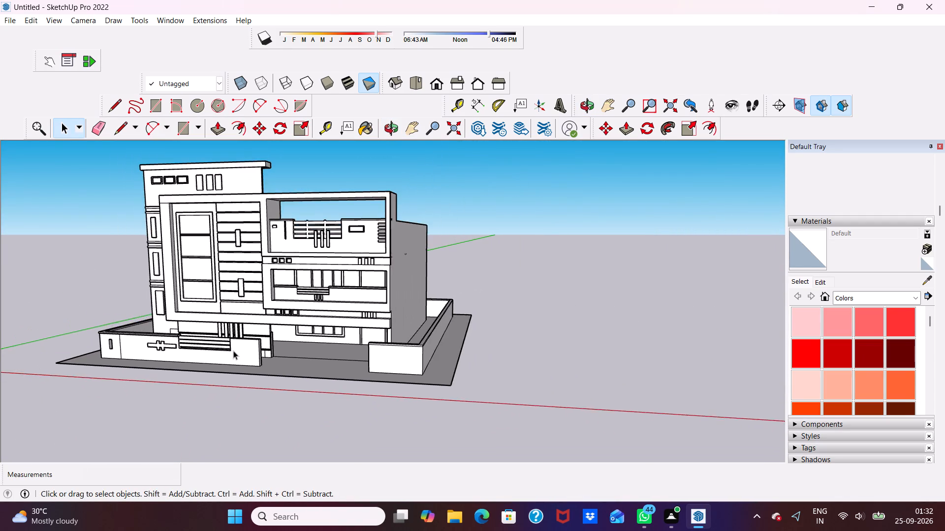
{"action": "middle_click_drag", "start_coordinate": [233, 351], "coordinate": [319, 367]}
{"action": "middle_click_drag", "start_coordinate": [256, 349], "coordinate": [176, 355]}
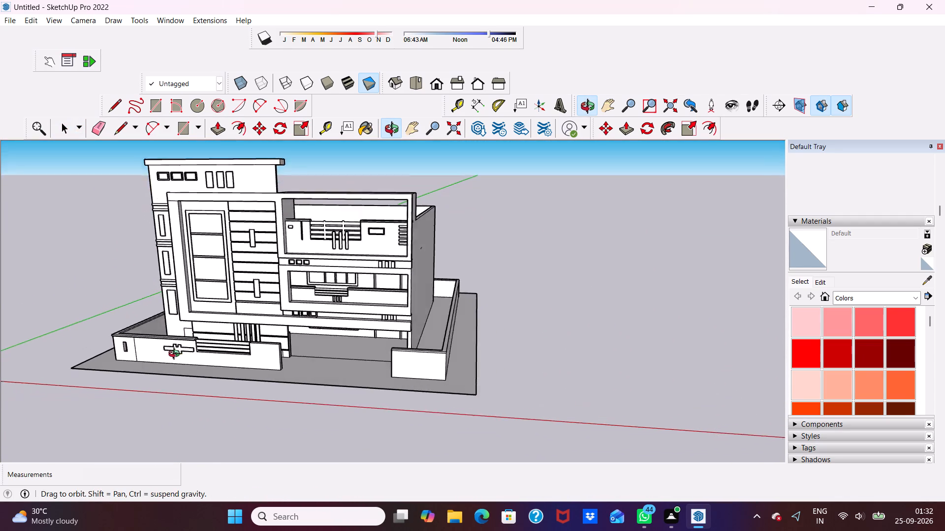
{"action": "middle_click_drag", "start_coordinate": [176, 355], "coordinate": [175, 339]}
{"action": "scroll", "coordinate": [181, 324], "scroll_direction": "up", "scroll_amount": 3}
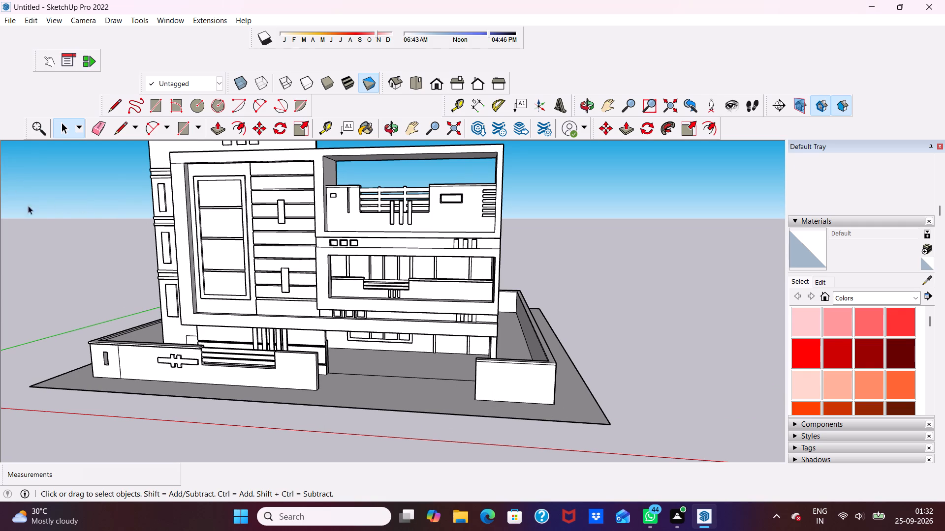
{"action": "scroll", "coordinate": [159, 403], "scroll_direction": "down", "scroll_amount": 2}
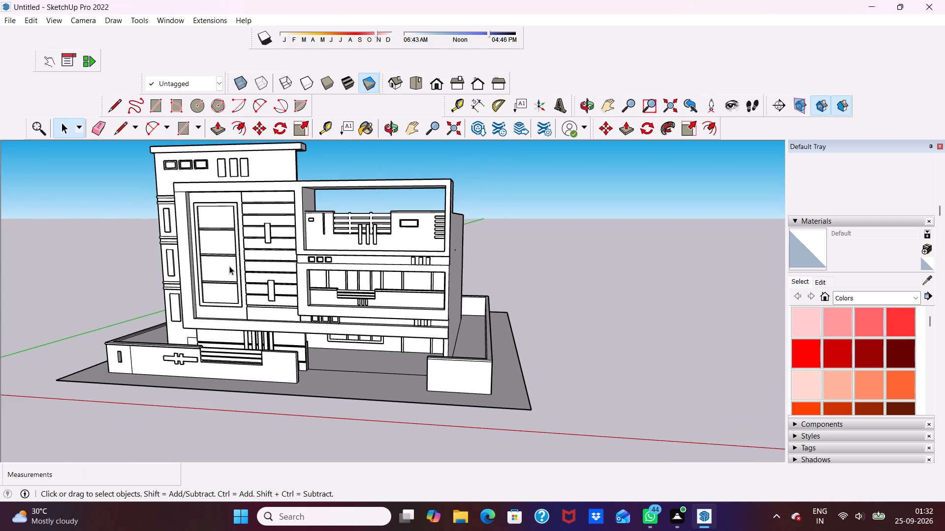
{"action": "middle_click_drag", "start_coordinate": [224, 265], "coordinate": [246, 277]}
{"action": "middle_click", "coordinate": [246, 277]}
{"action": "scroll", "coordinate": [171, 328], "scroll_direction": "up", "scroll_amount": 1}
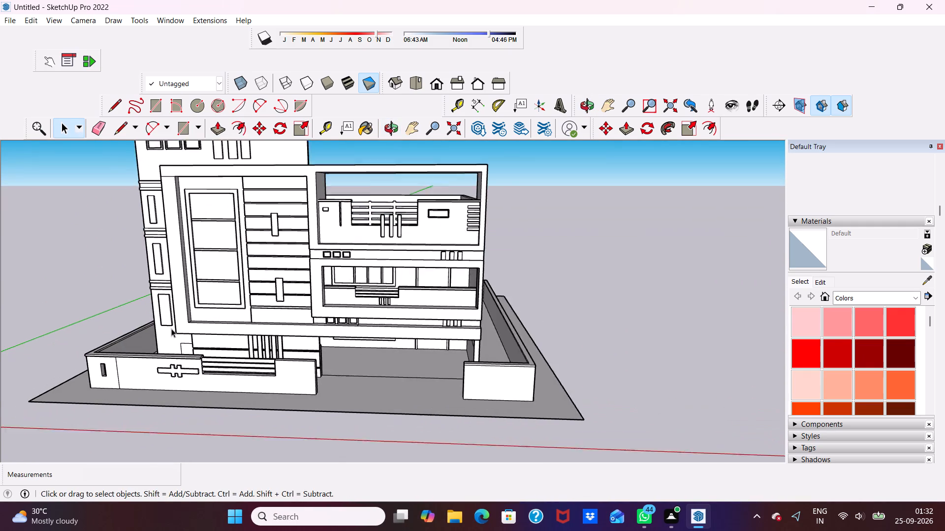
{"action": "scroll", "coordinate": [171, 328], "scroll_direction": "up", "scroll_amount": 6}
{"action": "scroll", "coordinate": [150, 336], "scroll_direction": "down", "scroll_amount": 5}
{"action": "scroll", "coordinate": [76, 337], "scroll_direction": "down", "scroll_amount": 2}
{"action": "middle_click_drag", "start_coordinate": [72, 351], "coordinate": [44, 303]}
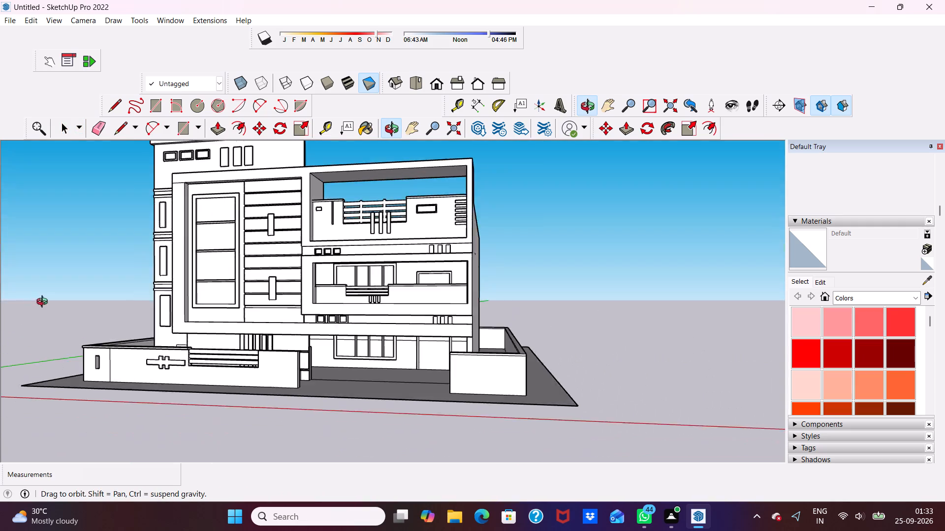
{"action": "middle_click_drag", "start_coordinate": [44, 303], "coordinate": [89, 347]}
{"action": "middle_click", "coordinate": [89, 347]}
{"action": "scroll", "coordinate": [89, 346], "scroll_direction": "up", "scroll_amount": 3}
{"action": "scroll", "coordinate": [99, 279], "scroll_direction": "down", "scroll_amount": 4}
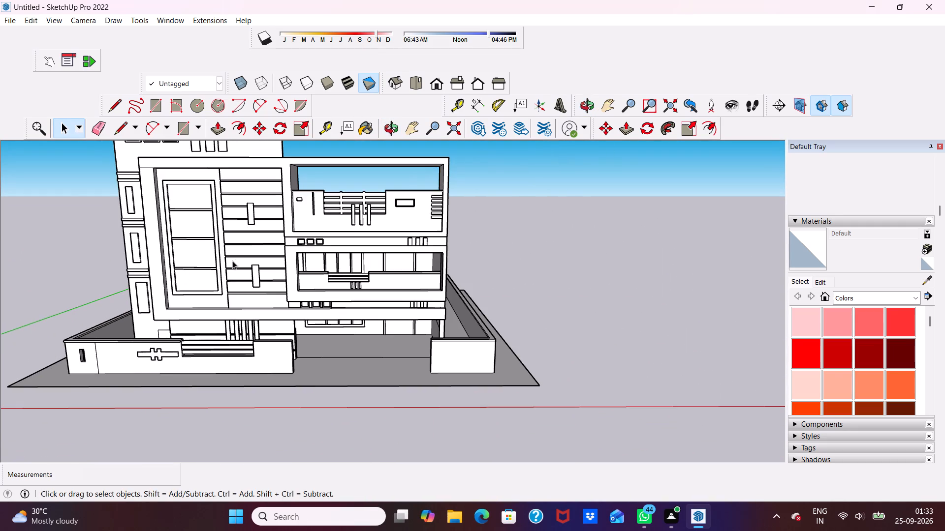
{"action": "scroll", "coordinate": [243, 345], "scroll_direction": "up", "scroll_amount": 1}
{"action": "scroll", "coordinate": [35, 309], "scroll_direction": "down", "scroll_amount": 7}
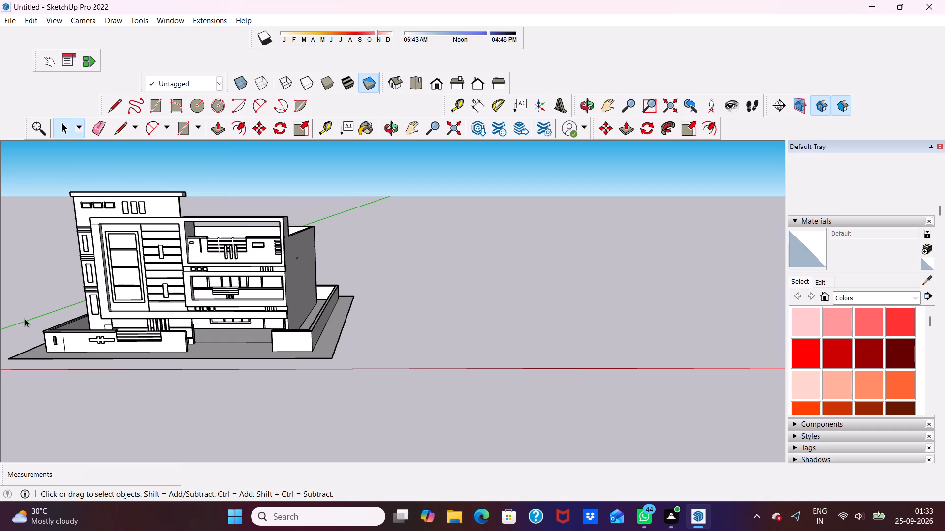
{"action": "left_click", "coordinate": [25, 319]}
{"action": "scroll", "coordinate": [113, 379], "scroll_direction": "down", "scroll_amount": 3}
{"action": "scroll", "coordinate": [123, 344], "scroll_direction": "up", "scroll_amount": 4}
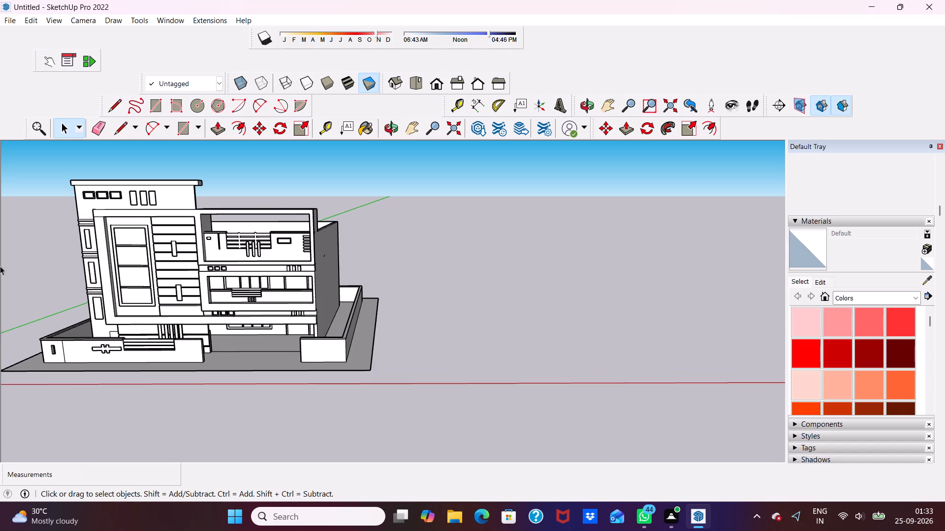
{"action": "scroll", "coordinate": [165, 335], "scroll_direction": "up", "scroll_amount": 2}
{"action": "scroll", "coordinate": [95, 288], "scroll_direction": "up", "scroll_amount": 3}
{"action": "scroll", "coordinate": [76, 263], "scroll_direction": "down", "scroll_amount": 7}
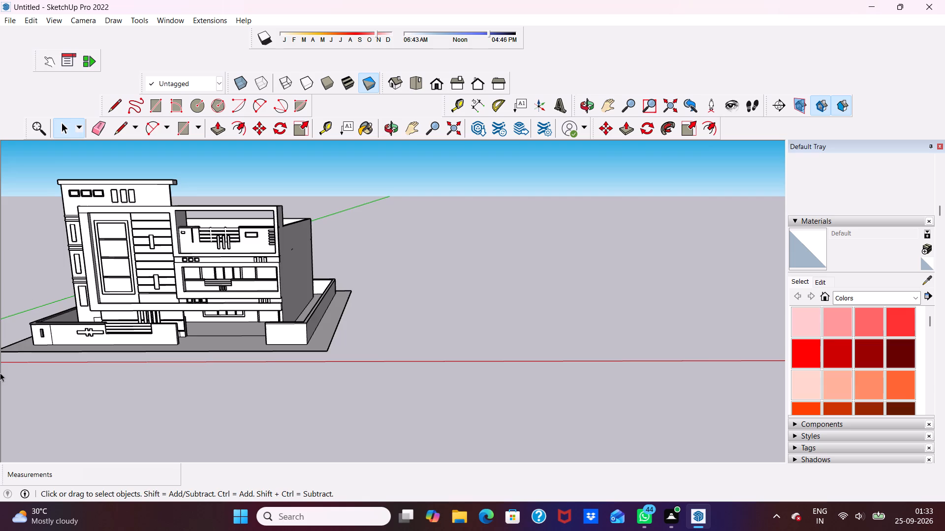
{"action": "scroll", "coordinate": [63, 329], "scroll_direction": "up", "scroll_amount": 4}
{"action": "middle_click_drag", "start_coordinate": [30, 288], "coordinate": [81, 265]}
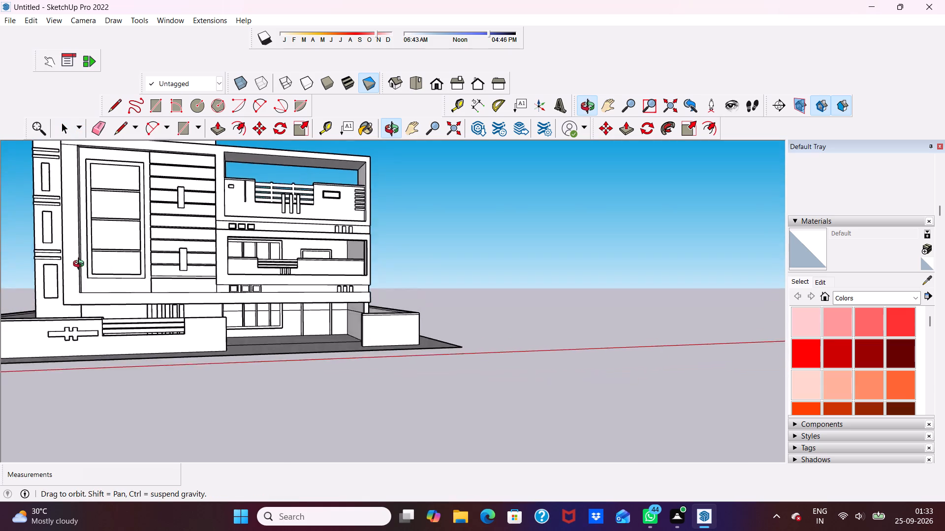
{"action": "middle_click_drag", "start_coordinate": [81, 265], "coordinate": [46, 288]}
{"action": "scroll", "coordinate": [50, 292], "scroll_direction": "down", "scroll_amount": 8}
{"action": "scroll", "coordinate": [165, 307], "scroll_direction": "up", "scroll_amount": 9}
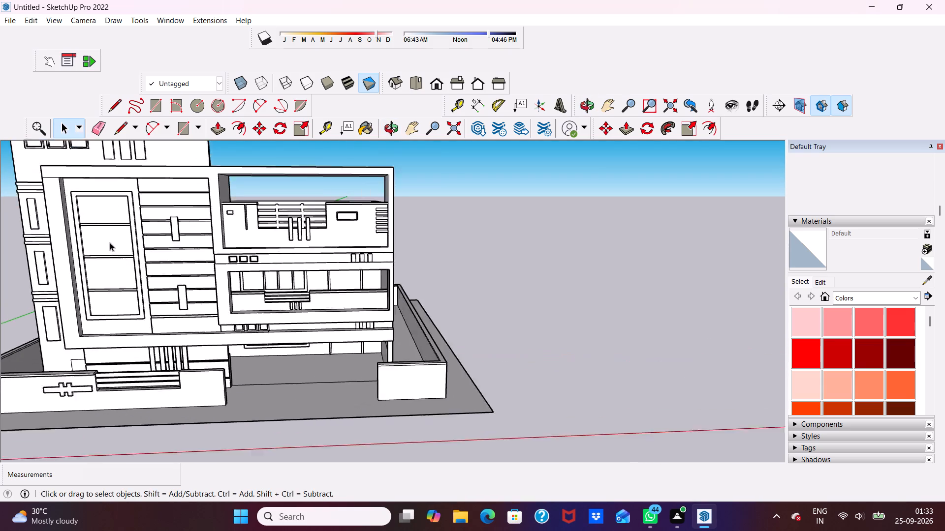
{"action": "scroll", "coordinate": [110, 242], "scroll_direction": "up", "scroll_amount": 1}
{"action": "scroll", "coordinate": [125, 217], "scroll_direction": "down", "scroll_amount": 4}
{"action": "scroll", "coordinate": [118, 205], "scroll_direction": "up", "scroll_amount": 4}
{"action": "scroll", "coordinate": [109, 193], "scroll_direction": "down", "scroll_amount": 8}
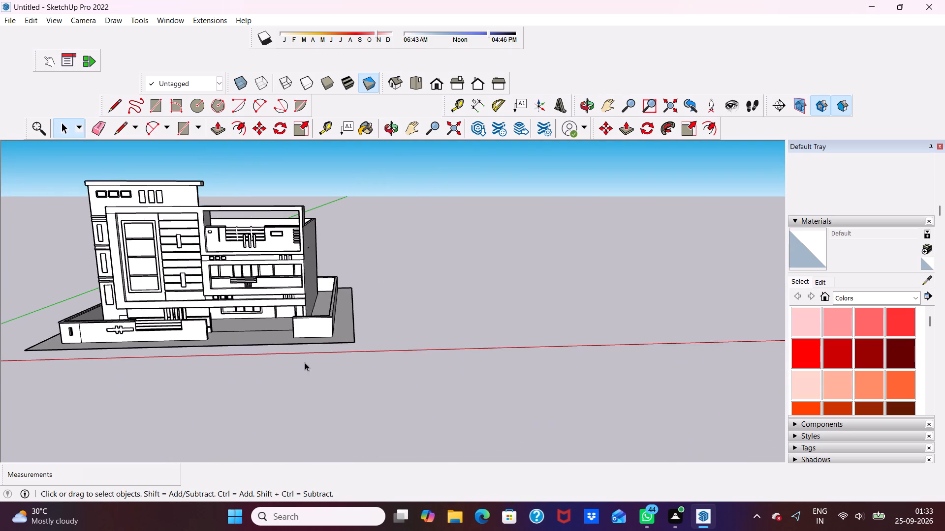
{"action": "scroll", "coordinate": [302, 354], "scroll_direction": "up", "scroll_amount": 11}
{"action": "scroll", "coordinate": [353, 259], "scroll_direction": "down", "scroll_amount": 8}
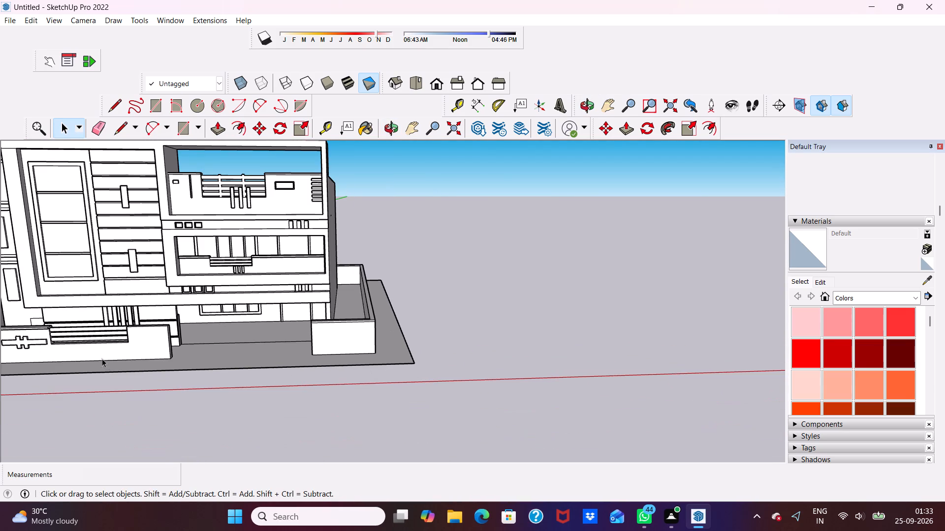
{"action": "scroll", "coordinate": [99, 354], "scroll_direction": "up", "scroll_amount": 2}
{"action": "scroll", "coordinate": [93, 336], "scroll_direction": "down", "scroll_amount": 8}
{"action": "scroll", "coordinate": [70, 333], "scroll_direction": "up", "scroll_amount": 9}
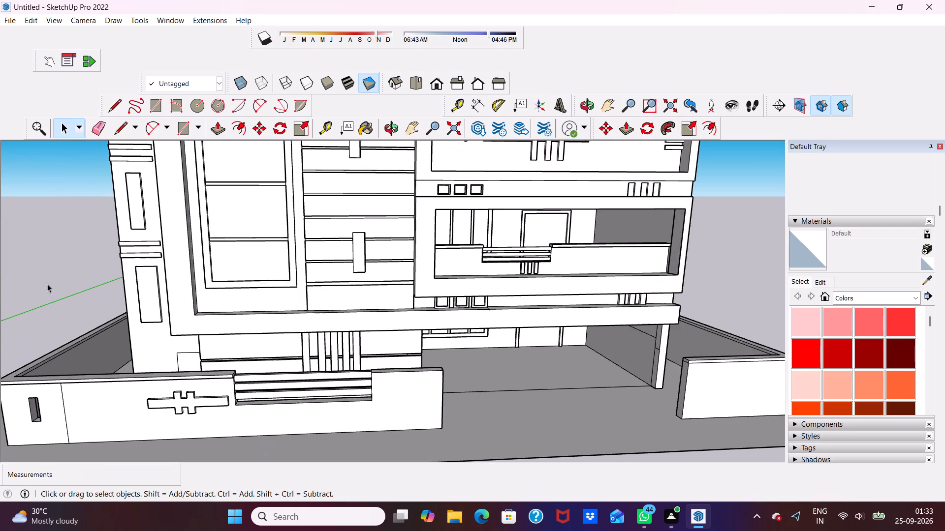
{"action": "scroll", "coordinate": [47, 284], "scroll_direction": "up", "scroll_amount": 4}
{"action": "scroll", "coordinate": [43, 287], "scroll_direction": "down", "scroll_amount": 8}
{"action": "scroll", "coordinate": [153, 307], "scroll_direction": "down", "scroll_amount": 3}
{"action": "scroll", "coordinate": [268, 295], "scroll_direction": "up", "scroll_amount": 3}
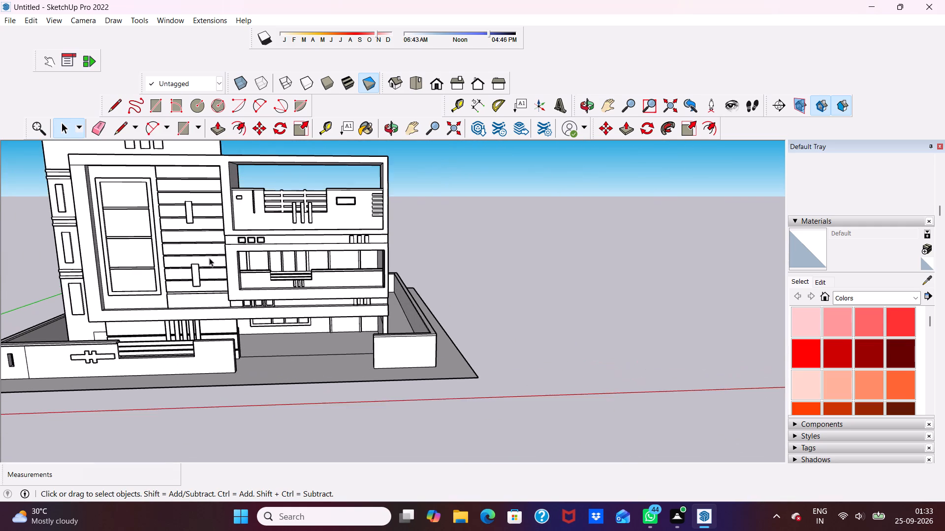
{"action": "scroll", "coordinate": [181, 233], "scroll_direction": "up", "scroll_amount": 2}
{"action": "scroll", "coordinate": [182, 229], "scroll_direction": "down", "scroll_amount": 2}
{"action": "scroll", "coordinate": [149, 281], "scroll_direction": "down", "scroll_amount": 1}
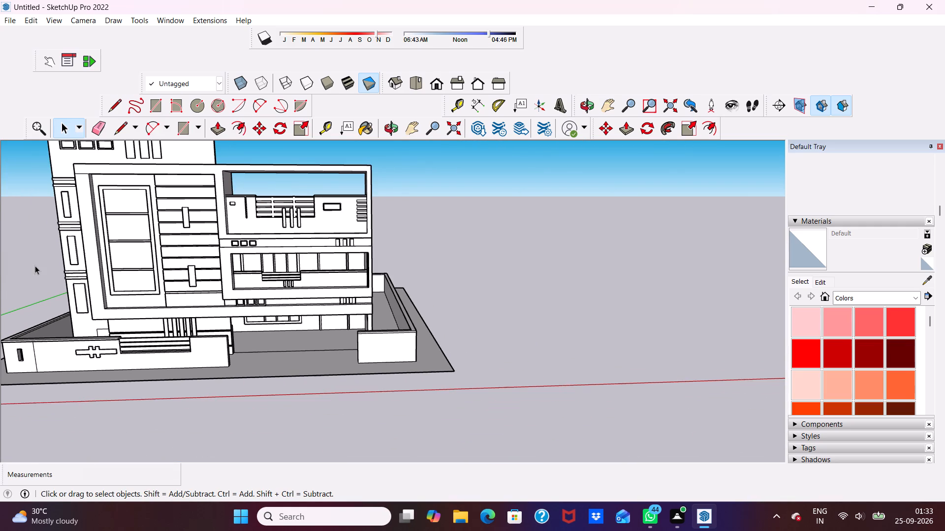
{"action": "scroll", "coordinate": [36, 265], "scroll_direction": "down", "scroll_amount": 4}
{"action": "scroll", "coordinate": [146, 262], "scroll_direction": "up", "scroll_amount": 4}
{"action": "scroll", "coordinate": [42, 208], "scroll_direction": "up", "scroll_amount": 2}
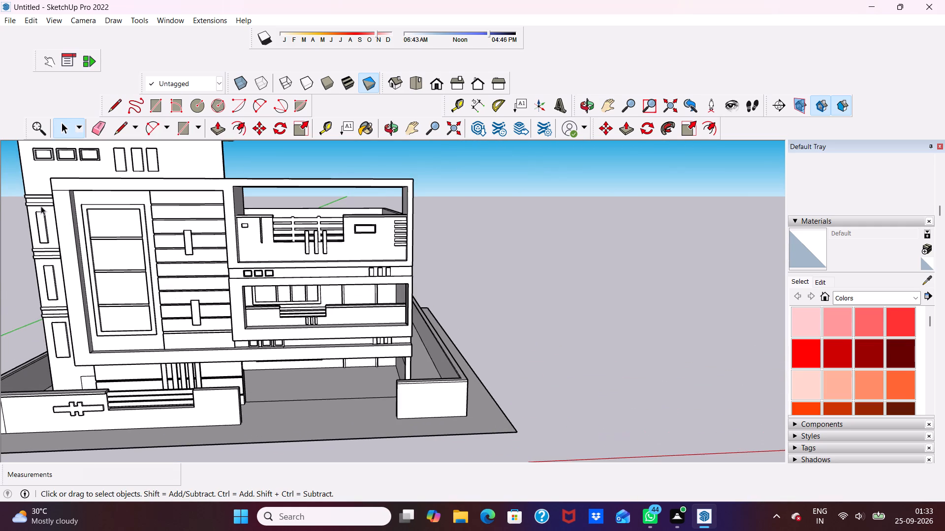
Choose the light purple Color J02 and paint the front face of the narrow windowed bay beside the large frame.
{"action": "scroll", "coordinate": [67, 236], "scroll_direction": "down", "scroll_amount": 2}
{"action": "scroll", "coordinate": [881, 353], "scroll_direction": "down", "scroll_amount": 11}
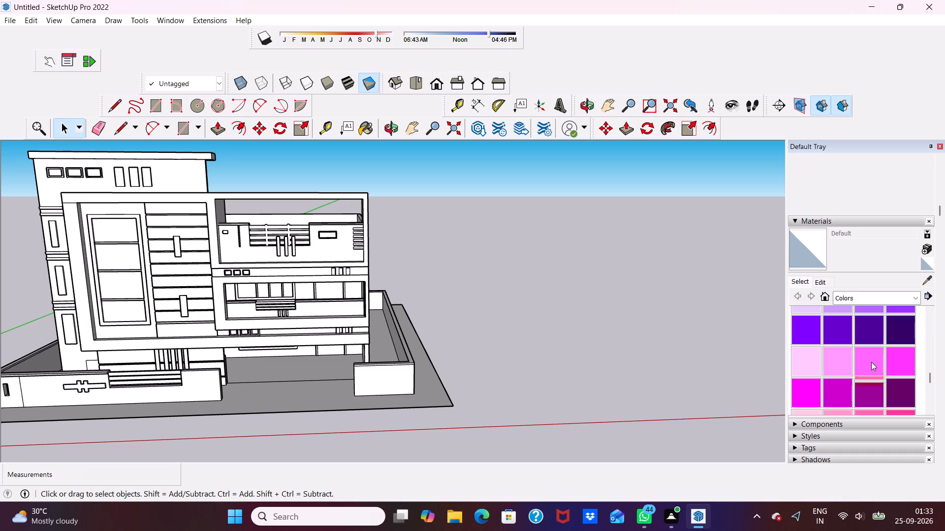
{"action": "scroll", "coordinate": [871, 362], "scroll_direction": "down", "scroll_amount": 2}
{"action": "scroll", "coordinate": [871, 362], "scroll_direction": "up", "scroll_amount": 4}
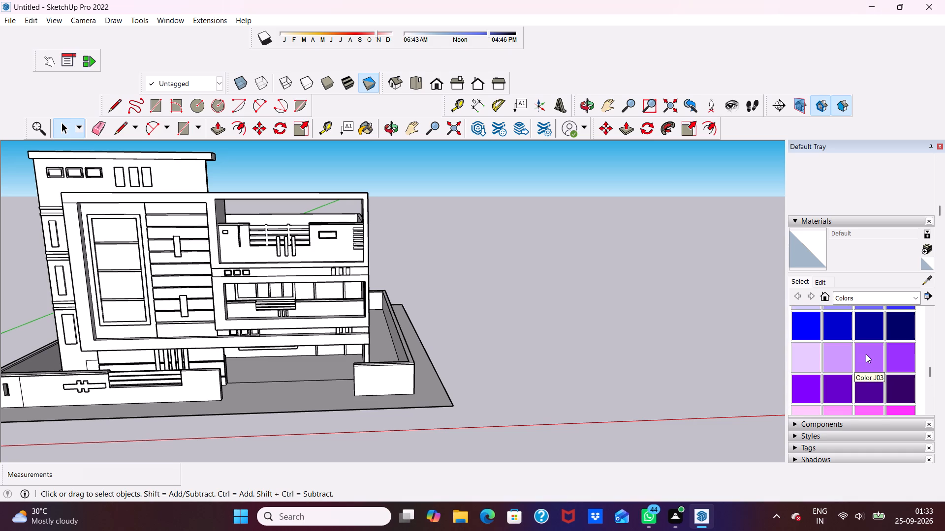
{"action": "left_click", "coordinate": [838, 361]}
{"action": "scroll", "coordinate": [30, 345], "scroll_direction": "up", "scroll_amount": 2}
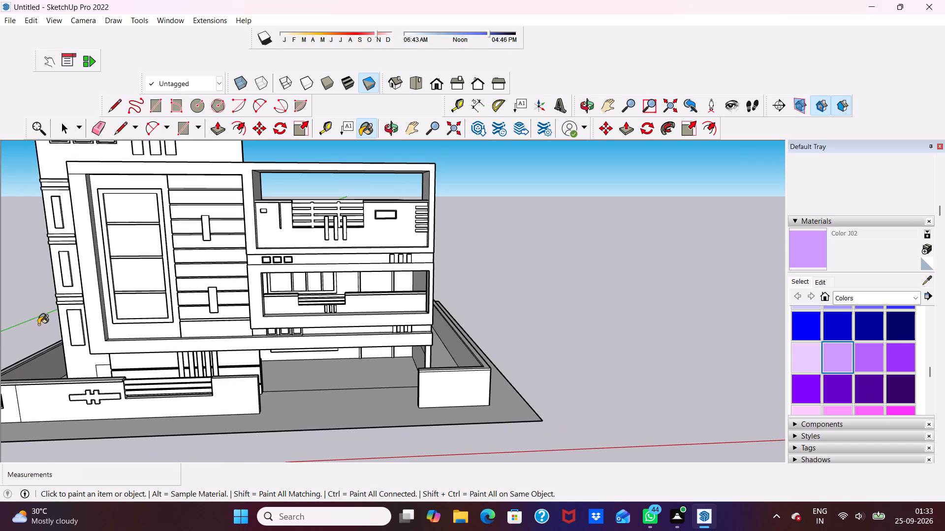
{"action": "left_click", "coordinate": [73, 288]}
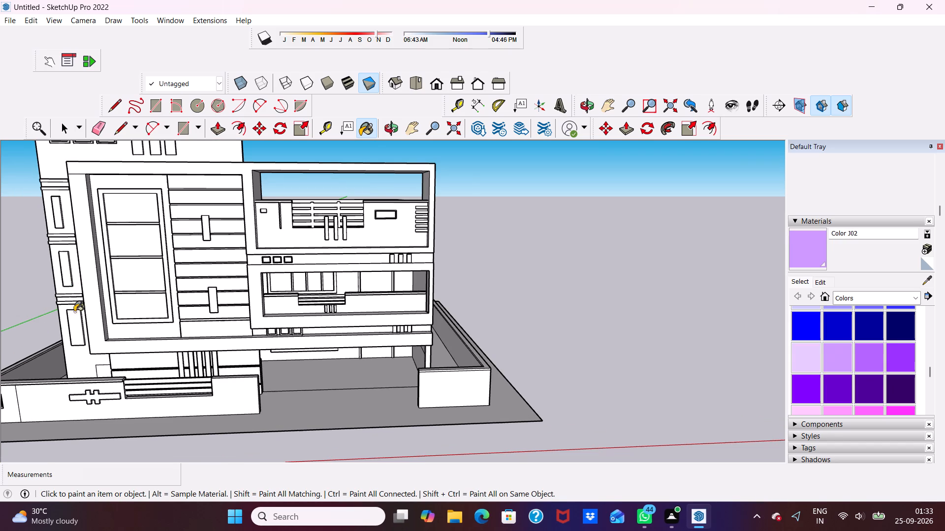
{"action": "scroll", "coordinate": [82, 340], "scroll_direction": "up", "scroll_amount": 3}
{"action": "left_click", "coordinate": [75, 369]}
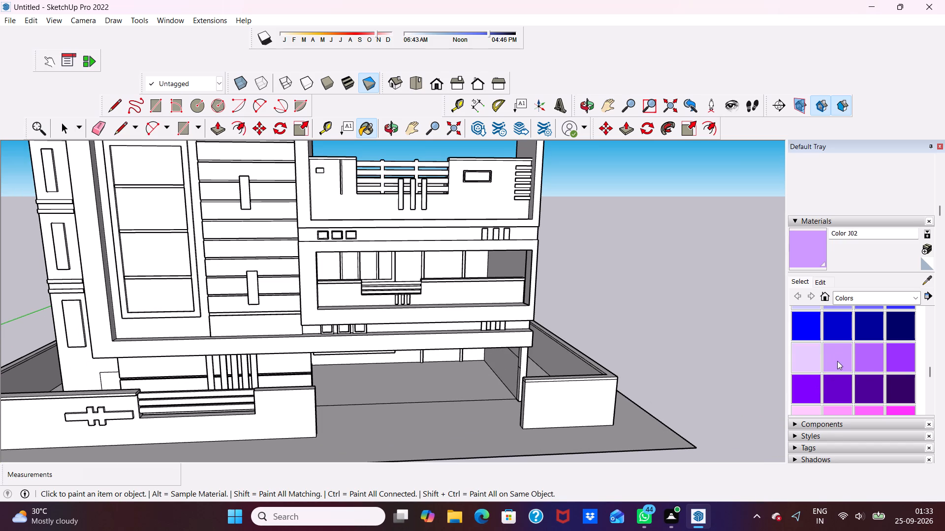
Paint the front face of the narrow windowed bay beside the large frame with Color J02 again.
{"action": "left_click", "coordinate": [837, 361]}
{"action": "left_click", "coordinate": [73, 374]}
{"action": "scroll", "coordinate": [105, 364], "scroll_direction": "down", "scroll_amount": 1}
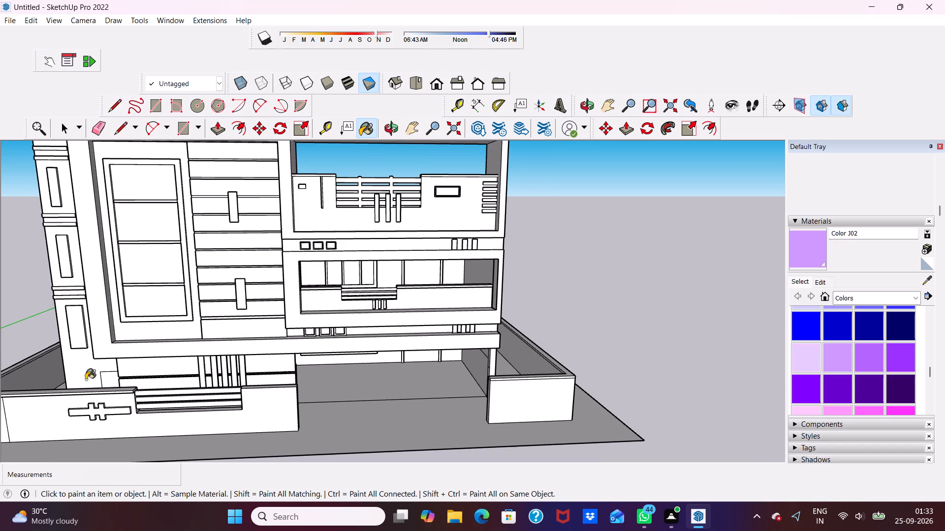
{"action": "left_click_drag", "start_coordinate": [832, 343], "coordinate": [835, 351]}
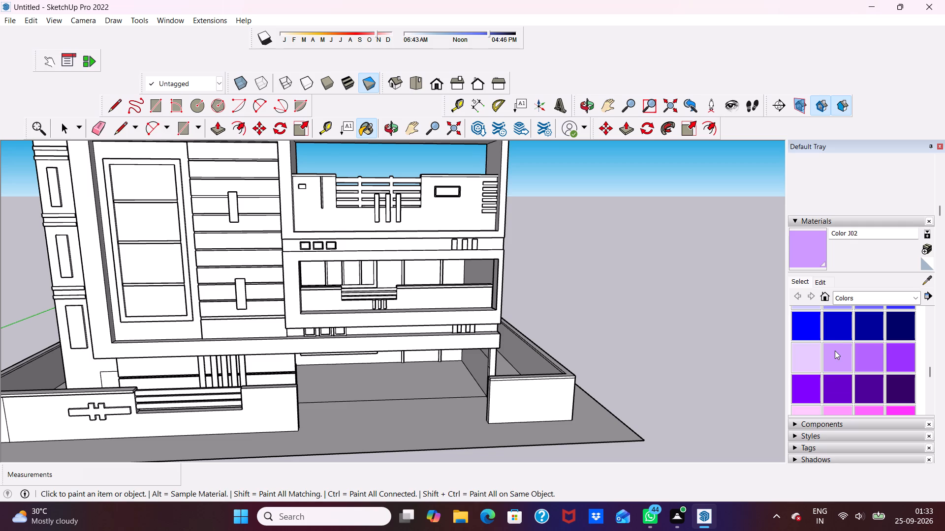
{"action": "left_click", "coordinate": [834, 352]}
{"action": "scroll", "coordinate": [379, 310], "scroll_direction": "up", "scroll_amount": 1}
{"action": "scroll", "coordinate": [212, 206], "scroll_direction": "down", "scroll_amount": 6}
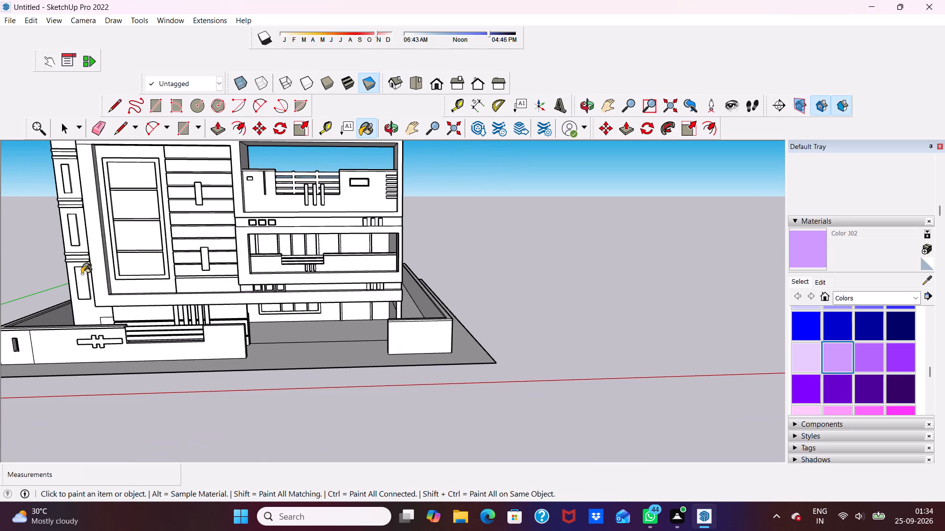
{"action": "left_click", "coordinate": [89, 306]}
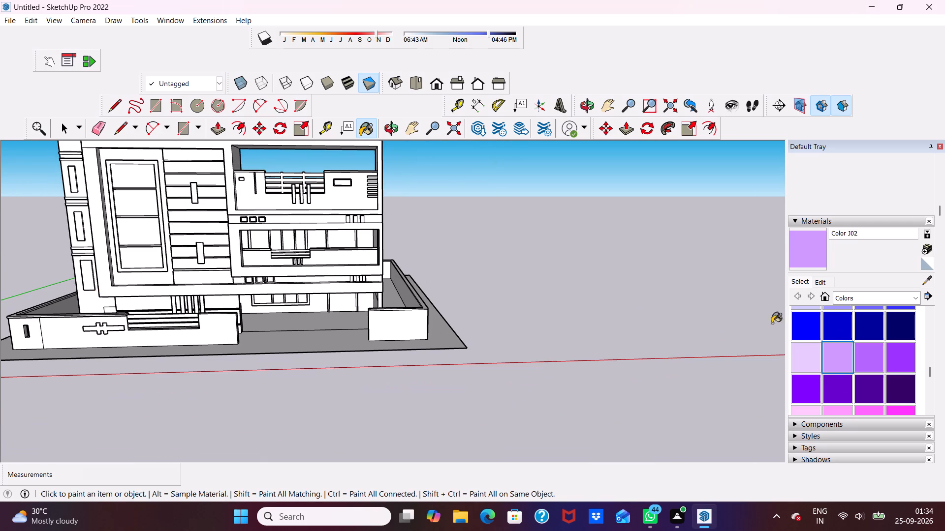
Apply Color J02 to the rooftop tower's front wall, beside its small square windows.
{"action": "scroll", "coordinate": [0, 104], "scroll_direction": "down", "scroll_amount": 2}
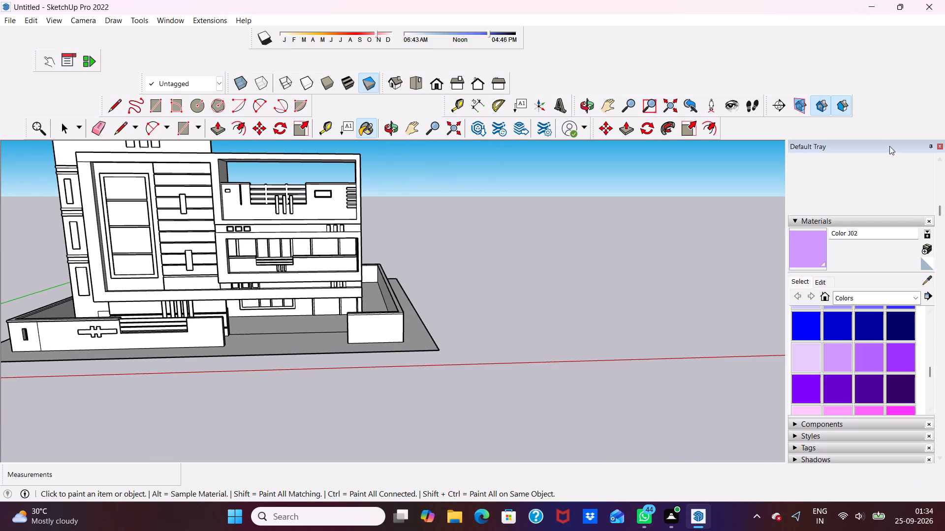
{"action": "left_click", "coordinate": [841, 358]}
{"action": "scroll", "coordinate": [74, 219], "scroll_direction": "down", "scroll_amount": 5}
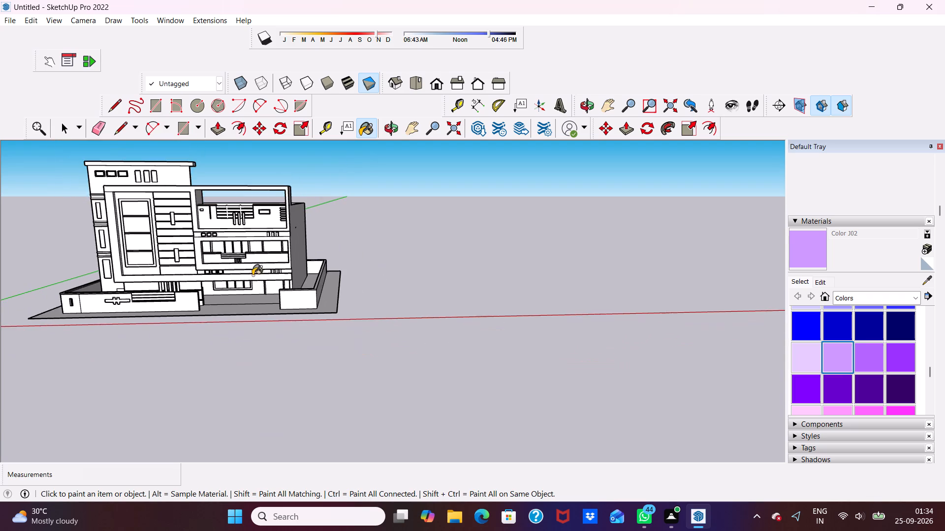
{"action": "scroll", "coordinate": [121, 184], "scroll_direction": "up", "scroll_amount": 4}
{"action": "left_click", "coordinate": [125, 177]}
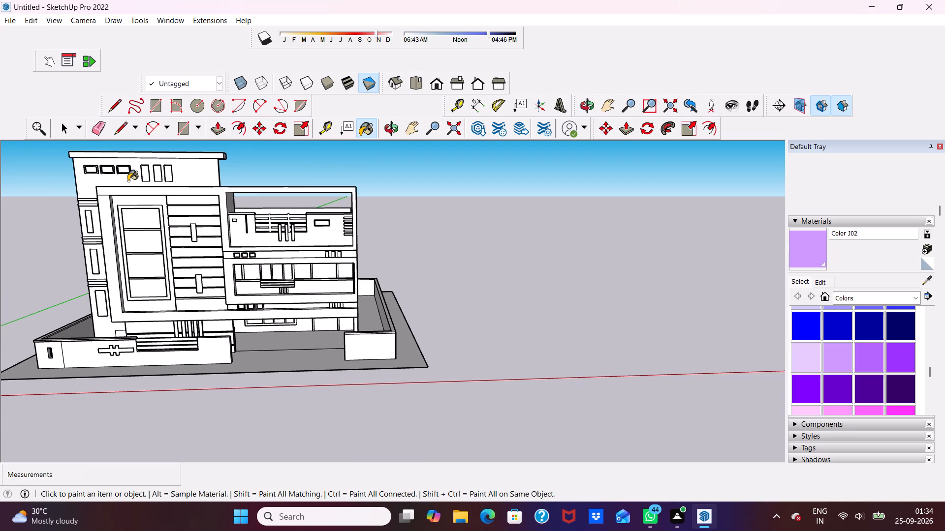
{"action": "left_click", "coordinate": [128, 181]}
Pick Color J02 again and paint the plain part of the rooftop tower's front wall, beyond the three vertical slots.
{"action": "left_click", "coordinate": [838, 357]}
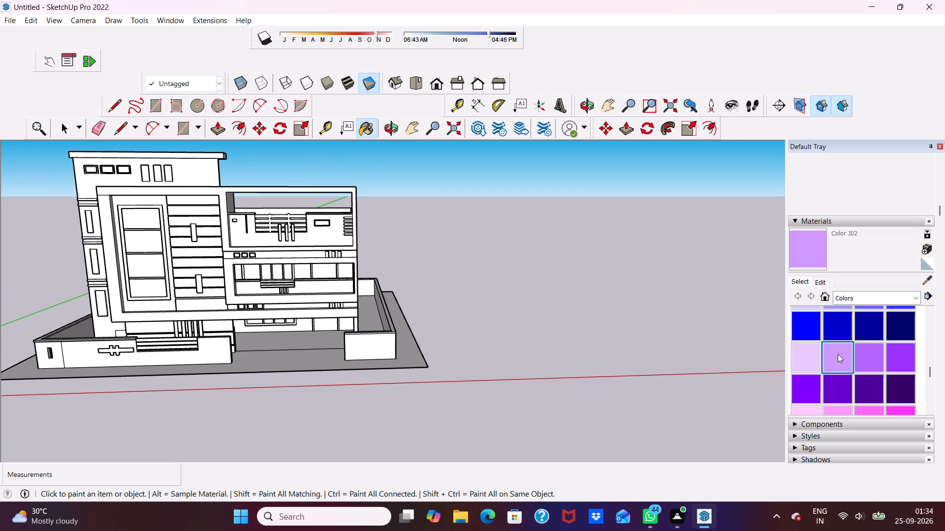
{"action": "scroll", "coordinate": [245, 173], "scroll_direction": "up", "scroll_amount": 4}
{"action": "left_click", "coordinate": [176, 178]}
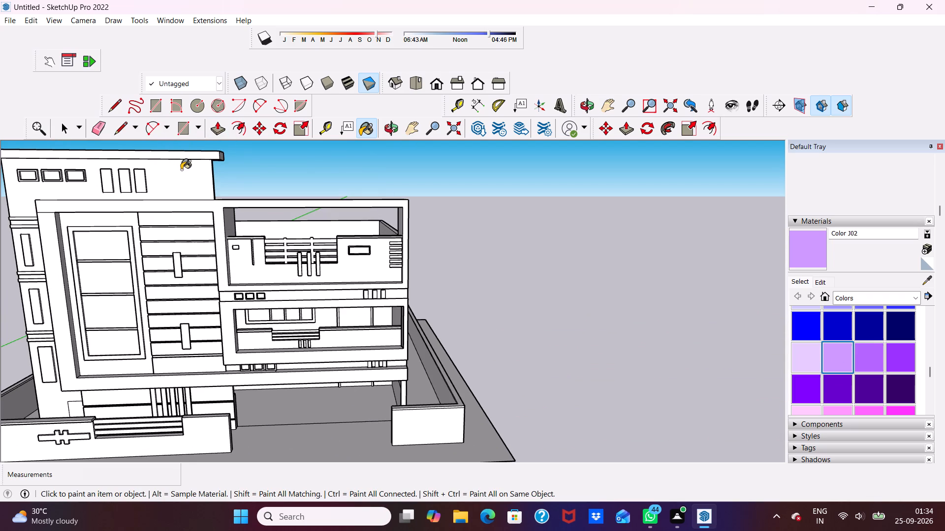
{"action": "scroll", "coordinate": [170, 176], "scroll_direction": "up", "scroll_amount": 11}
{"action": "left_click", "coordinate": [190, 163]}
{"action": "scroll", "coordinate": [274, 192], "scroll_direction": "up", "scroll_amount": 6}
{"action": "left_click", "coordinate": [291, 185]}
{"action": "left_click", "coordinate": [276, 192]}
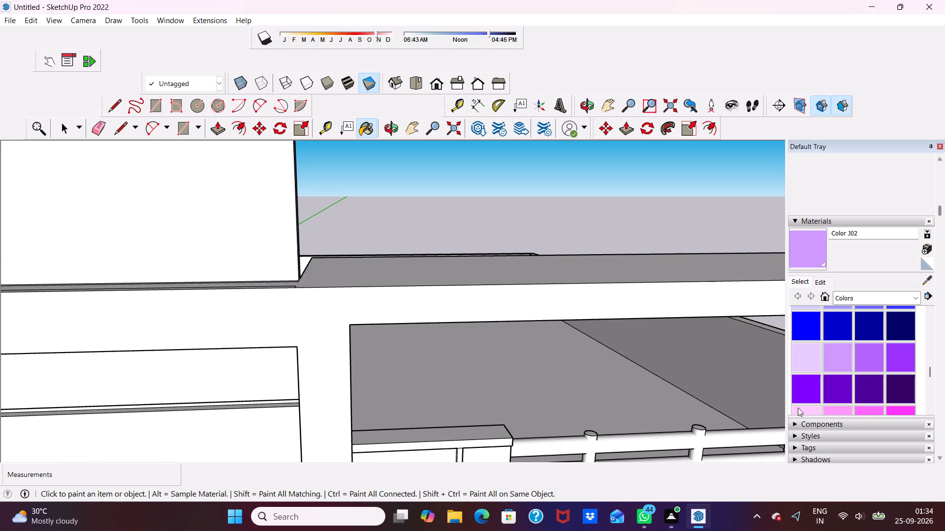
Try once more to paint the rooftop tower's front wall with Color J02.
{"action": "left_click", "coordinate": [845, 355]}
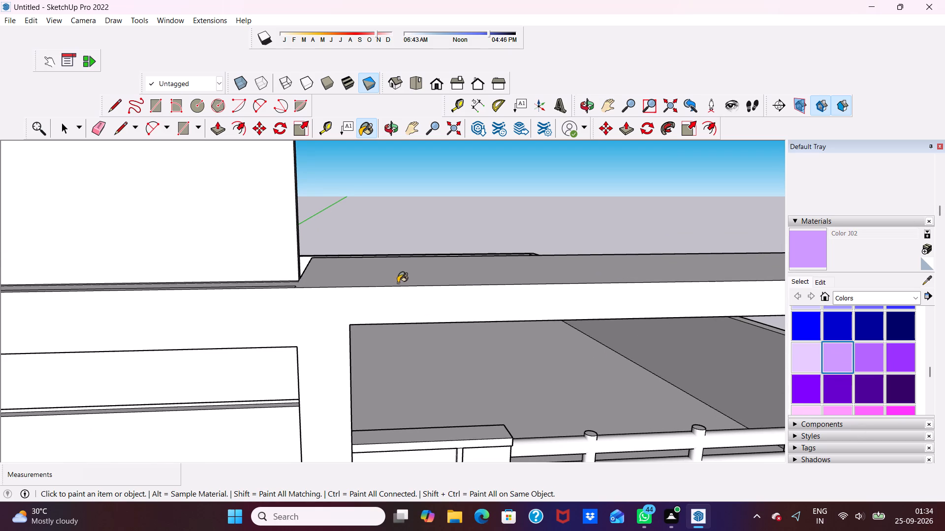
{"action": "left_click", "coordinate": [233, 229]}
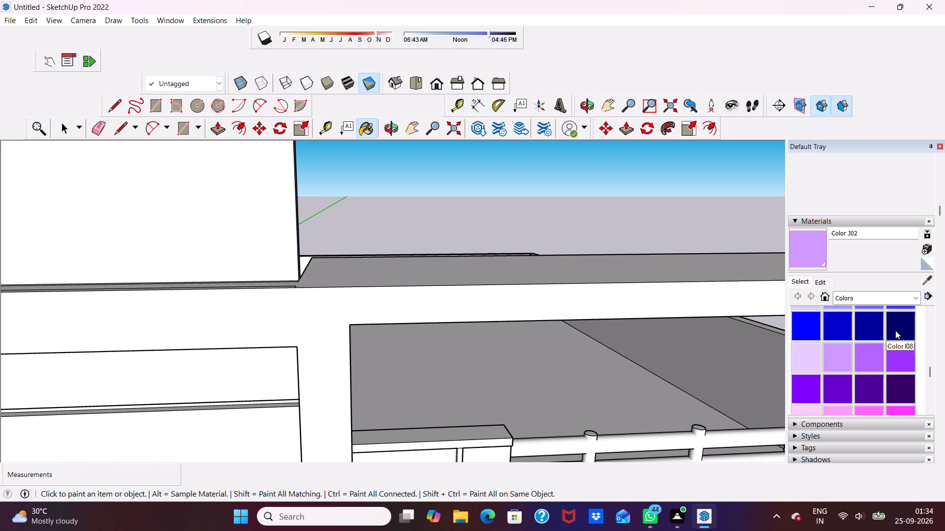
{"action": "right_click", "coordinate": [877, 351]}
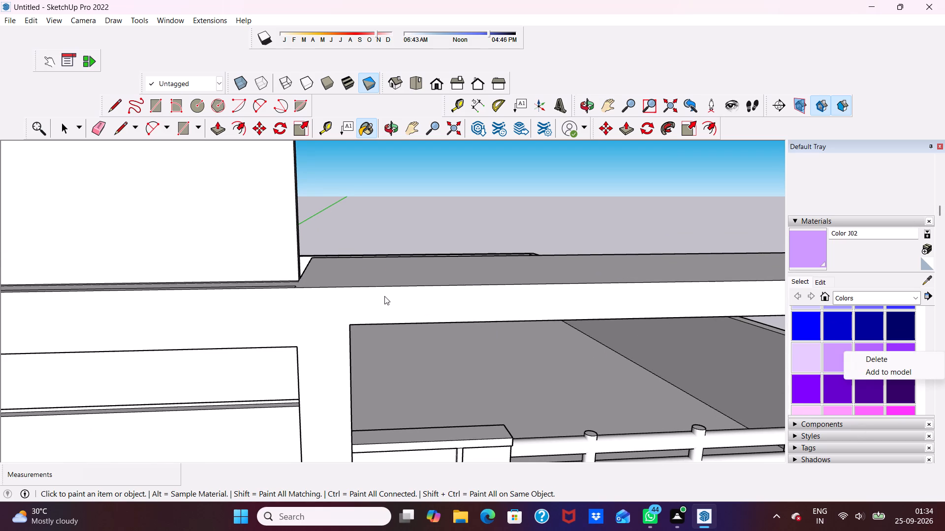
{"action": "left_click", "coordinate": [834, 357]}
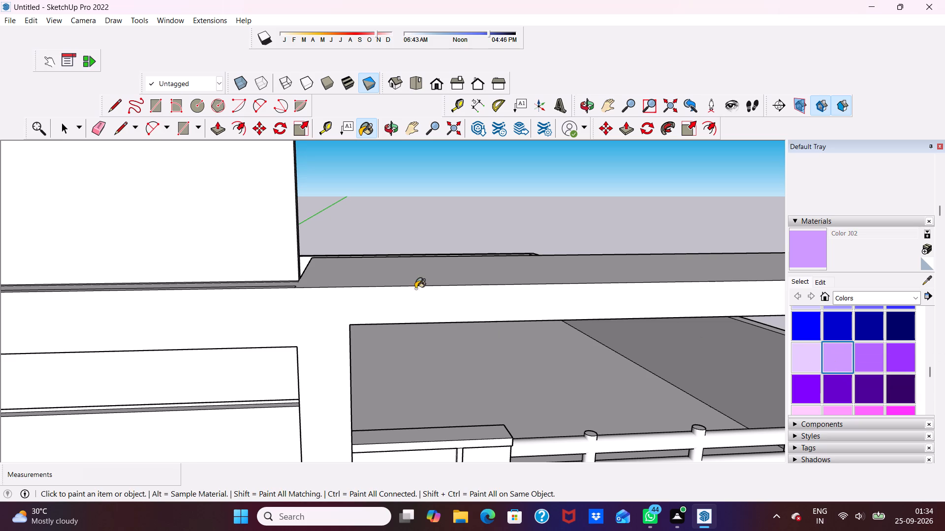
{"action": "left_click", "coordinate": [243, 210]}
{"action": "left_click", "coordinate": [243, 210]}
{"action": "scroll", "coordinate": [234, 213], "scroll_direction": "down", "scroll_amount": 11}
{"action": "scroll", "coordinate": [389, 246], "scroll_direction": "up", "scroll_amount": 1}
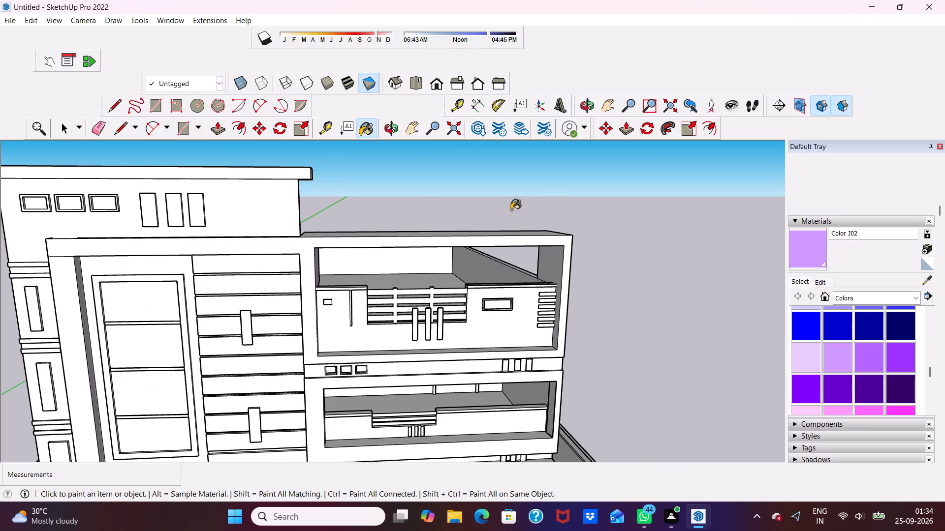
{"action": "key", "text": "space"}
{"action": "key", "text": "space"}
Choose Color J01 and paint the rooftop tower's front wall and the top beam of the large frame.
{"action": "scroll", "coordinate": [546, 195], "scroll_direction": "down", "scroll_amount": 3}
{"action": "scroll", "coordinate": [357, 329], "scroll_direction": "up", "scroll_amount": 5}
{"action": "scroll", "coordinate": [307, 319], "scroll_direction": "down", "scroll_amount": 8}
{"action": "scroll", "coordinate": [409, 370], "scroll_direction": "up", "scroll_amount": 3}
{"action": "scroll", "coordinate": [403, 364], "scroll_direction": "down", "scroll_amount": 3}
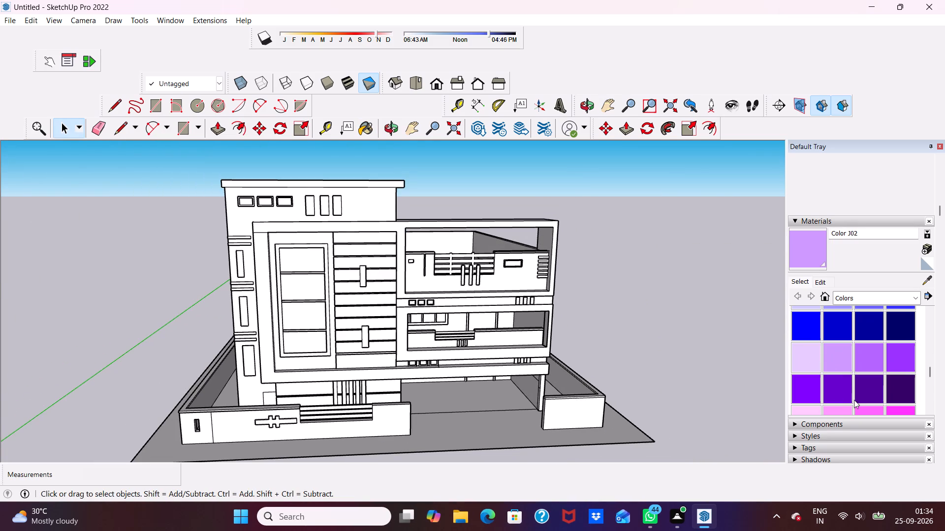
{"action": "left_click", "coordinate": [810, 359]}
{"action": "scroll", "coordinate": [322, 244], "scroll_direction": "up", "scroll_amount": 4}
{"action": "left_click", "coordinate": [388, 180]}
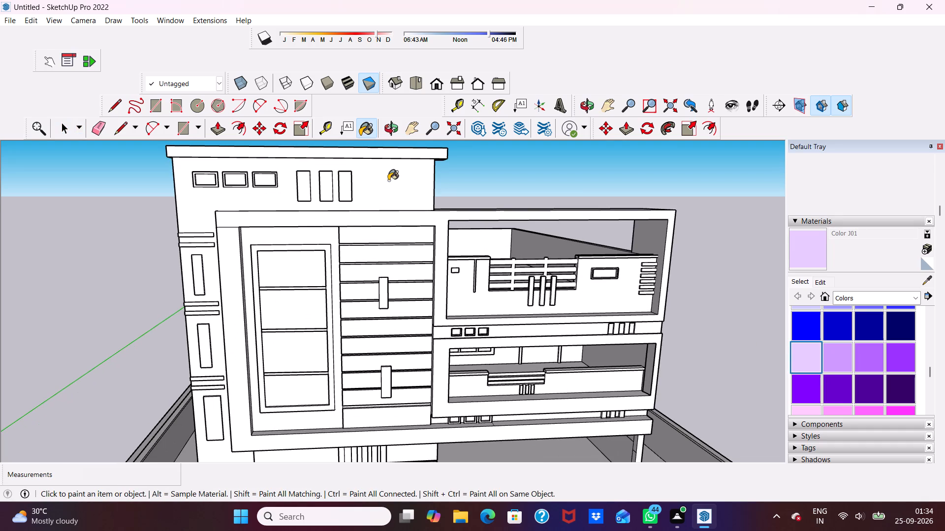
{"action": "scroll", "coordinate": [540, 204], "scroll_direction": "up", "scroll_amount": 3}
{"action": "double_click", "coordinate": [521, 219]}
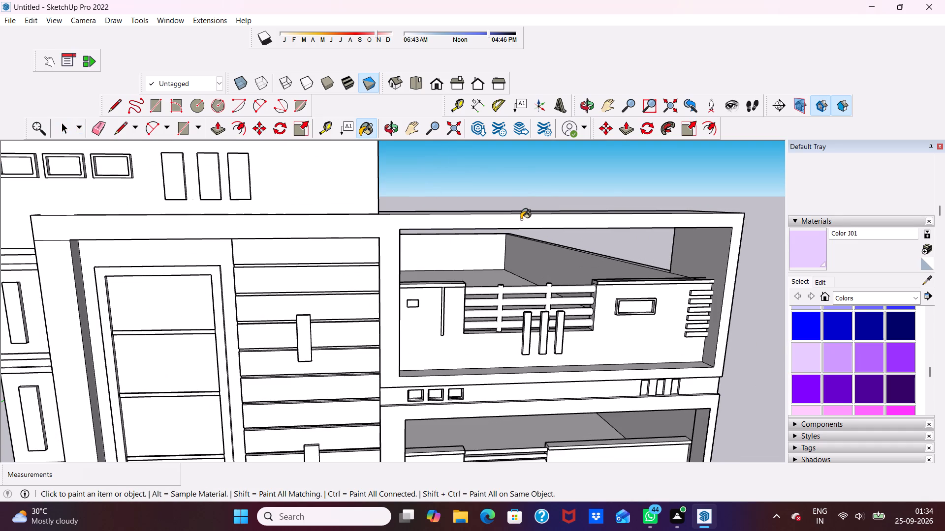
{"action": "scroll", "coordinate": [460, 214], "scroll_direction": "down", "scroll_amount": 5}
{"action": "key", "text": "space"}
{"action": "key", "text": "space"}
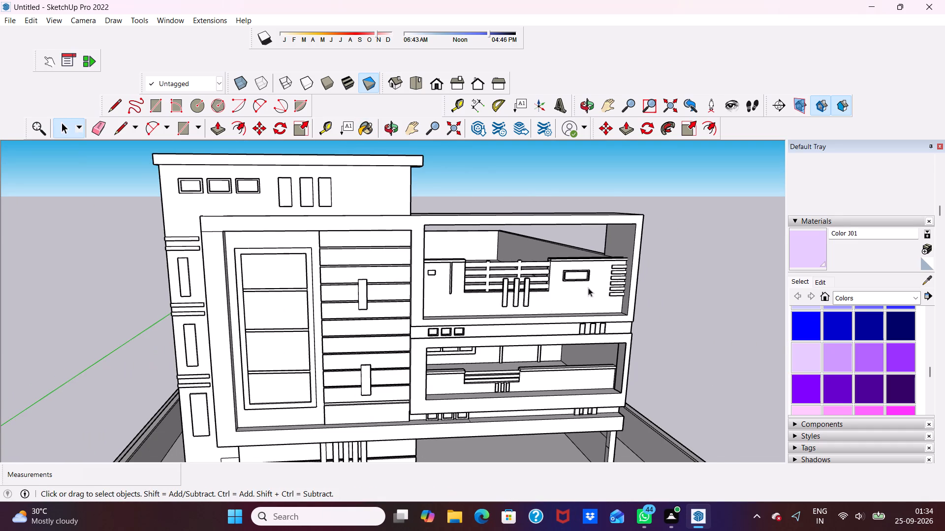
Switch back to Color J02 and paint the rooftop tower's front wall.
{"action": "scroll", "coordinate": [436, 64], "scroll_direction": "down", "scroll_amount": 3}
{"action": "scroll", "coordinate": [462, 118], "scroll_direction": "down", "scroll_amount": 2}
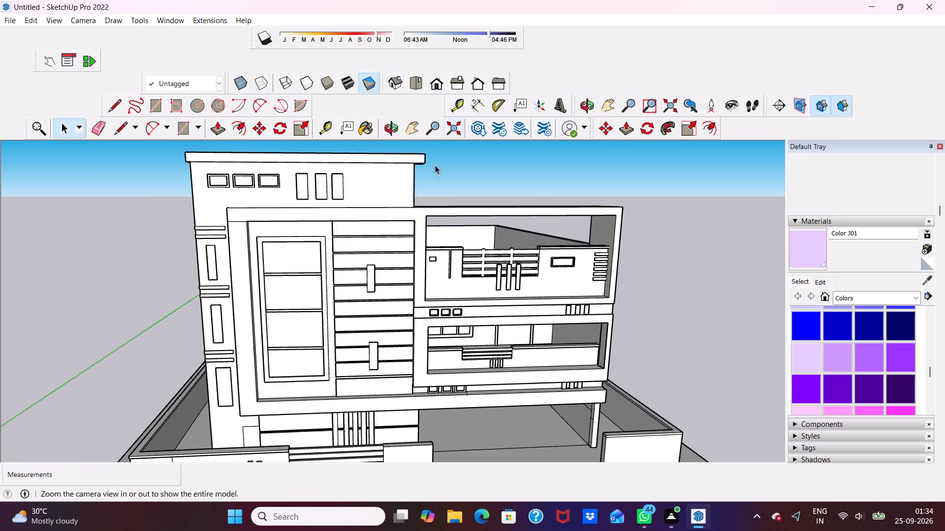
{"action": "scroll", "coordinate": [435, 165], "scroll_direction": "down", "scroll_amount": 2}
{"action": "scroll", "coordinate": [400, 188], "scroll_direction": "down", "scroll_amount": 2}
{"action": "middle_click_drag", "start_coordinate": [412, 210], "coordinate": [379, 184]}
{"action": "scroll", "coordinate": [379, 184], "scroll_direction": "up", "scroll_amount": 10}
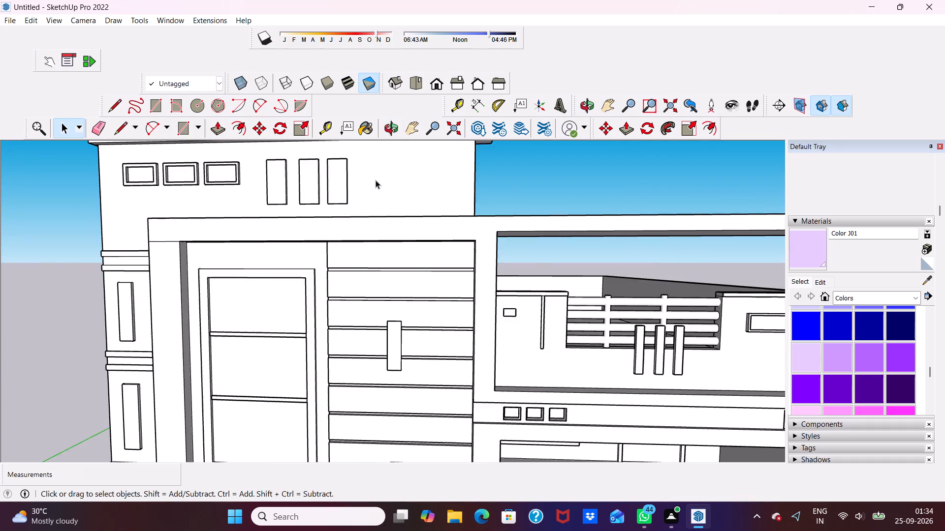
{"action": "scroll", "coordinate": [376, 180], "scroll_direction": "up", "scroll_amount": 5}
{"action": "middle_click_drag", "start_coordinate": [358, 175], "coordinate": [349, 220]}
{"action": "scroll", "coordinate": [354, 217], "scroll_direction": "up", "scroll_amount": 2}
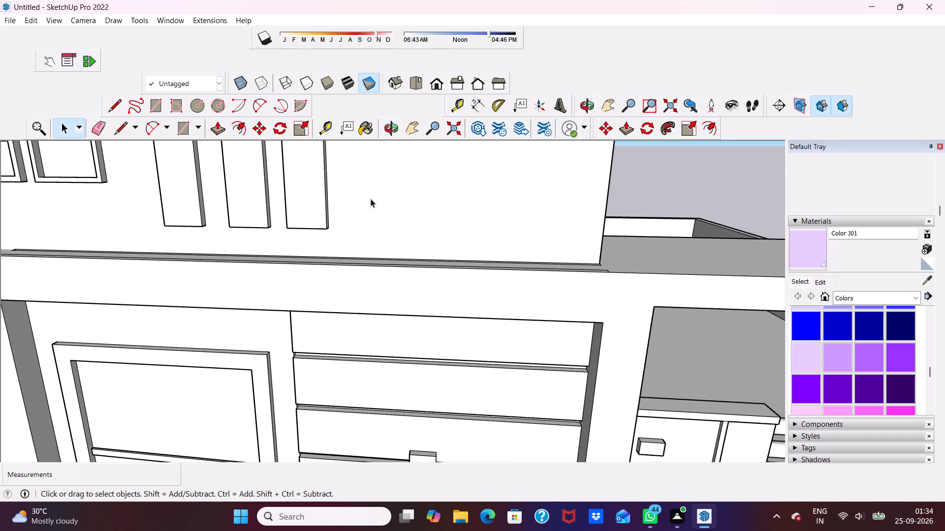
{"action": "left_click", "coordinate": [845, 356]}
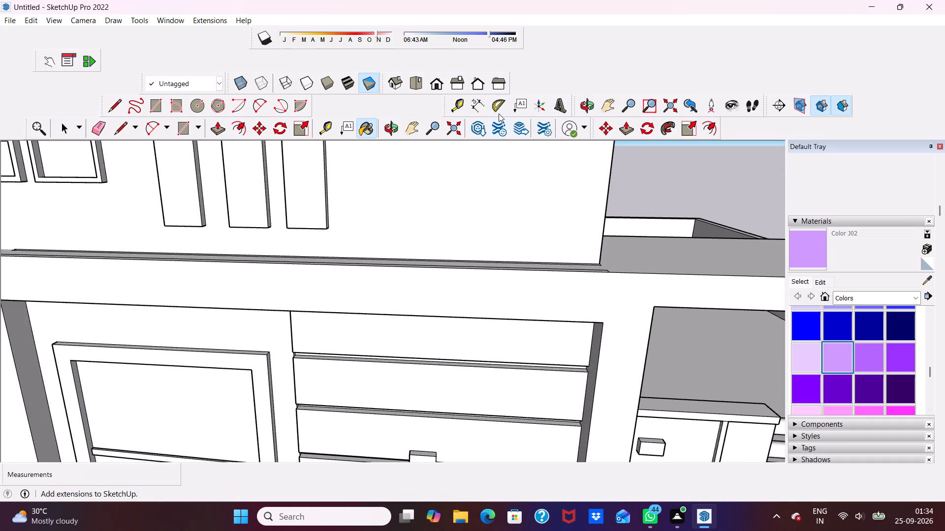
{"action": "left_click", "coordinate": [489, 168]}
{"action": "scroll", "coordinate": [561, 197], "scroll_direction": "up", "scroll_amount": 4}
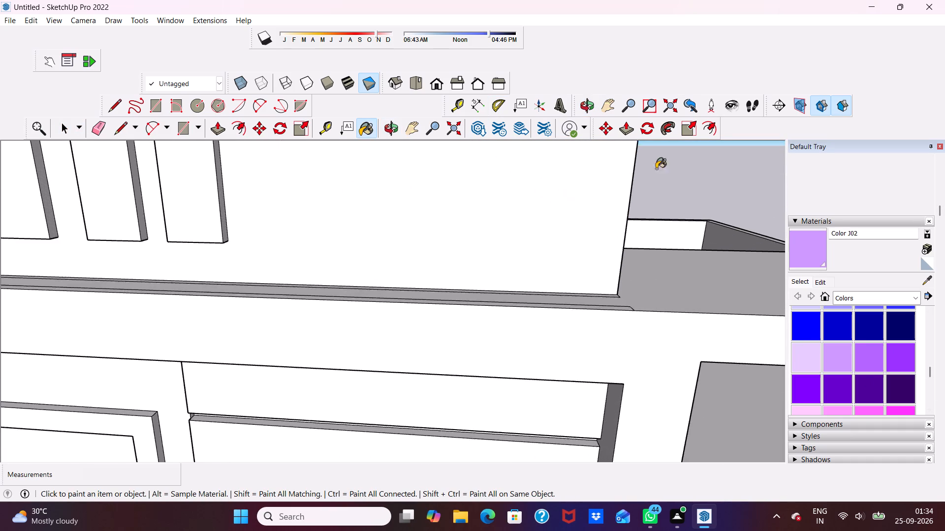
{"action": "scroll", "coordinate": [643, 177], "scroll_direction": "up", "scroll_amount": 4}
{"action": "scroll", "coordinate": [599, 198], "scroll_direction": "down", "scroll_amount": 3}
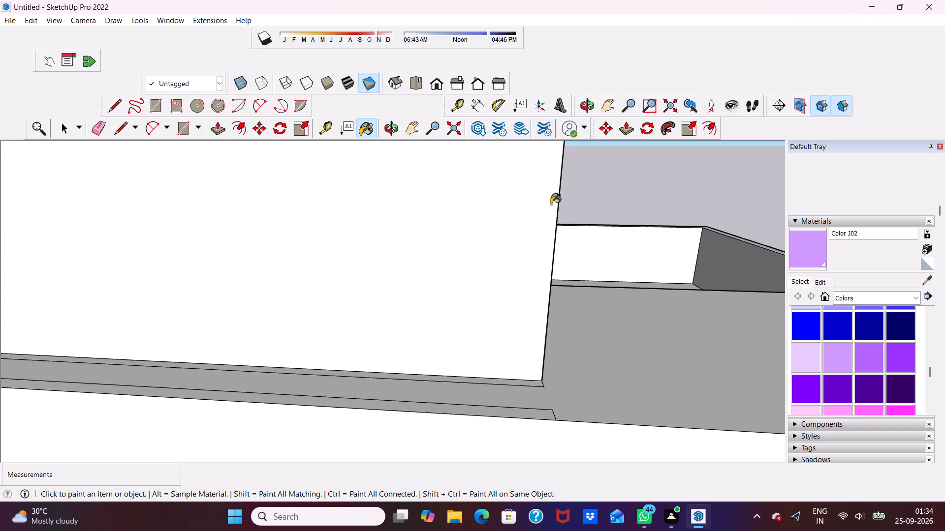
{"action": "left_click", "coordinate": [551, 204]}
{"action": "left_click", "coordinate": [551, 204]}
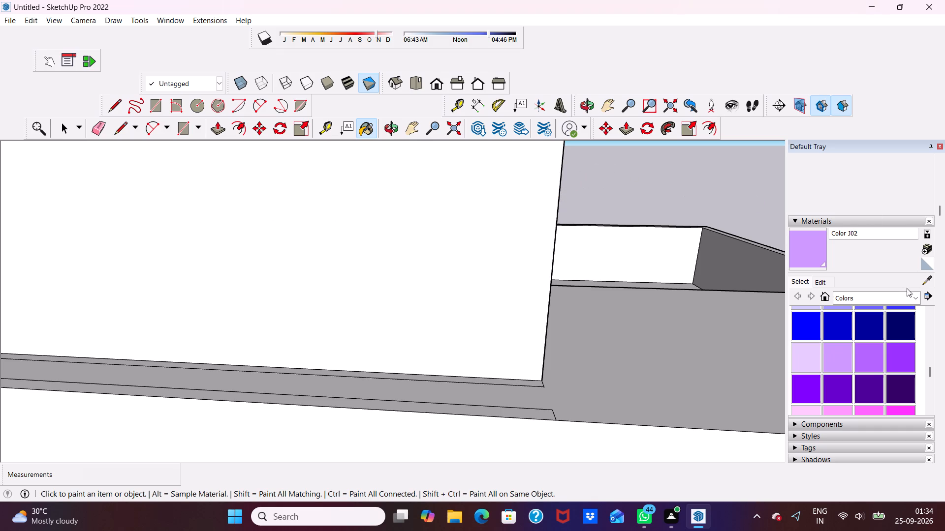
Choose the salmon Color B02 from the Colors collection and paint the rooftop tower's front wall.
{"action": "left_click", "coordinate": [913, 296]}
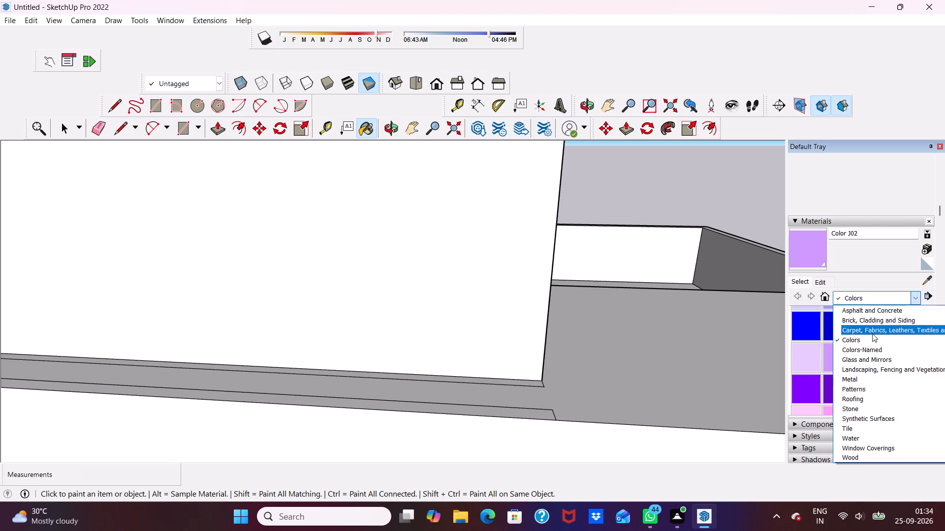
{"action": "left_click", "coordinate": [867, 338]}
{"action": "scroll", "coordinate": [822, 328], "scroll_direction": "down", "scroll_amount": 1}
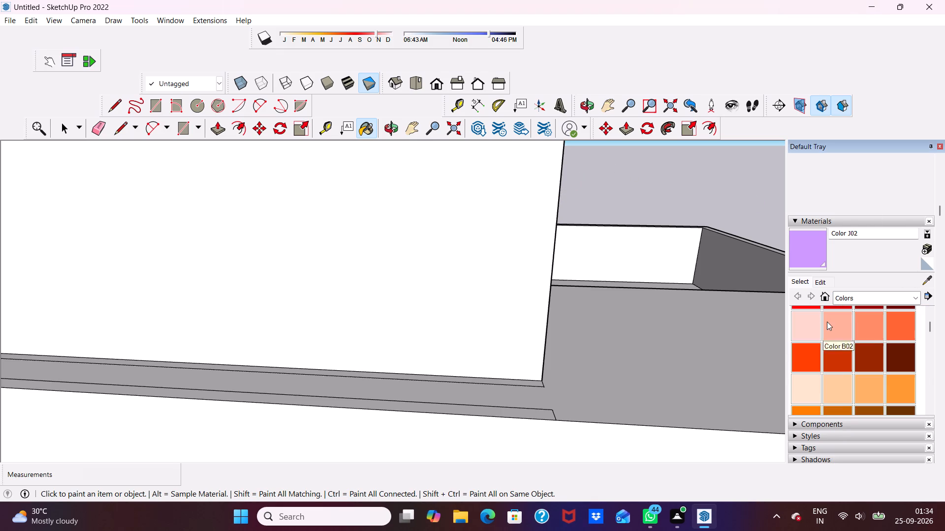
{"action": "left_click", "coordinate": [830, 324]}
{"action": "left_click", "coordinate": [530, 269]}
{"action": "left_click", "coordinate": [530, 269]}
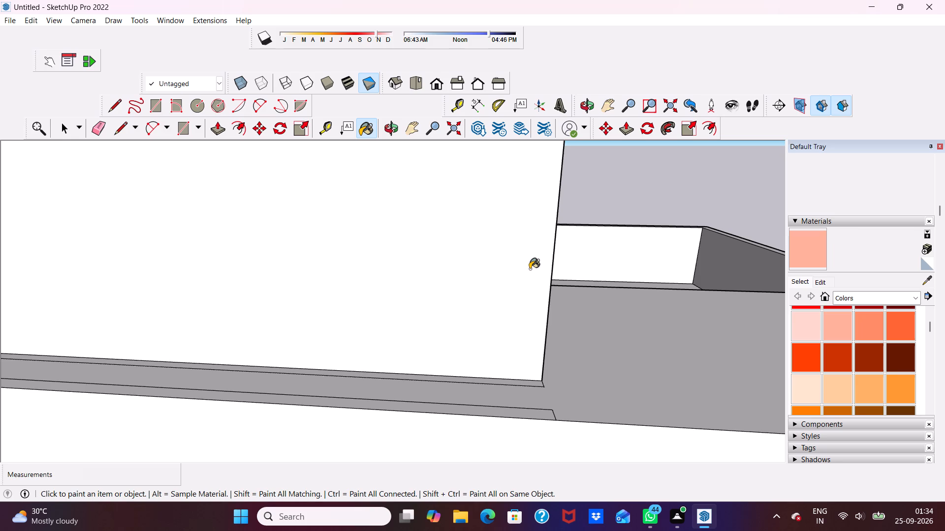
{"action": "double_click", "coordinate": [530, 269]}
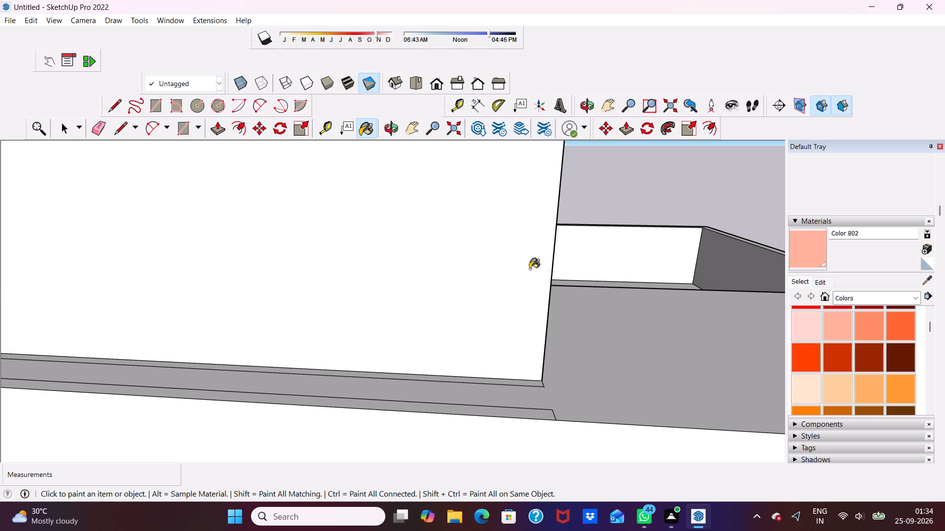
Apply Color B02 to the tower wall's lower corner, the ledge below it and the large frame's top beam.
{"action": "scroll", "coordinate": [530, 269], "scroll_direction": "down", "scroll_amount": 7}
{"action": "scroll", "coordinate": [530, 269], "scroll_direction": "up", "scroll_amount": 1}
{"action": "scroll", "coordinate": [530, 269], "scroll_direction": "down", "scroll_amount": 2}
{"action": "scroll", "coordinate": [516, 291], "scroll_direction": "up", "scroll_amount": 1}
{"action": "left_click", "coordinate": [529, 324]}
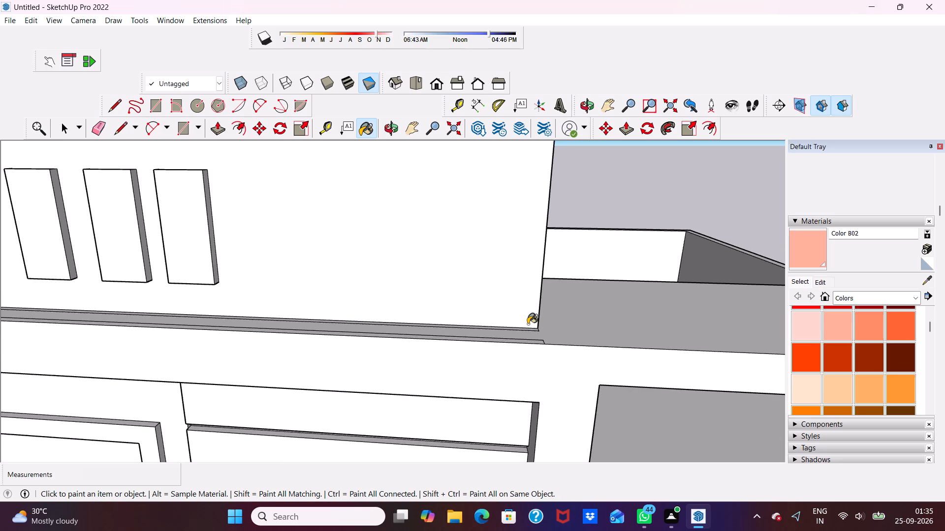
{"action": "left_click_drag", "start_coordinate": [528, 324], "coordinate": [525, 335]}
{"action": "double_click", "coordinate": [510, 354]}
{"action": "scroll", "coordinate": [489, 333], "scroll_direction": "down", "scroll_amount": 10}
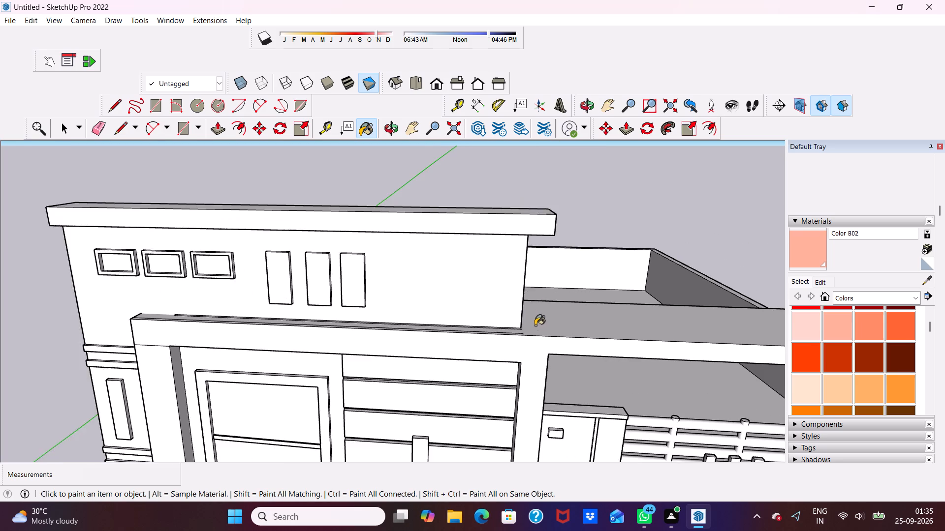
{"action": "key", "text": "space"}
{"action": "key", "text": "space"}
Examine the building's front elevation from several angles and distances to check the painted faces.
{"action": "scroll", "coordinate": [556, 223], "scroll_direction": "down", "scroll_amount": 10}
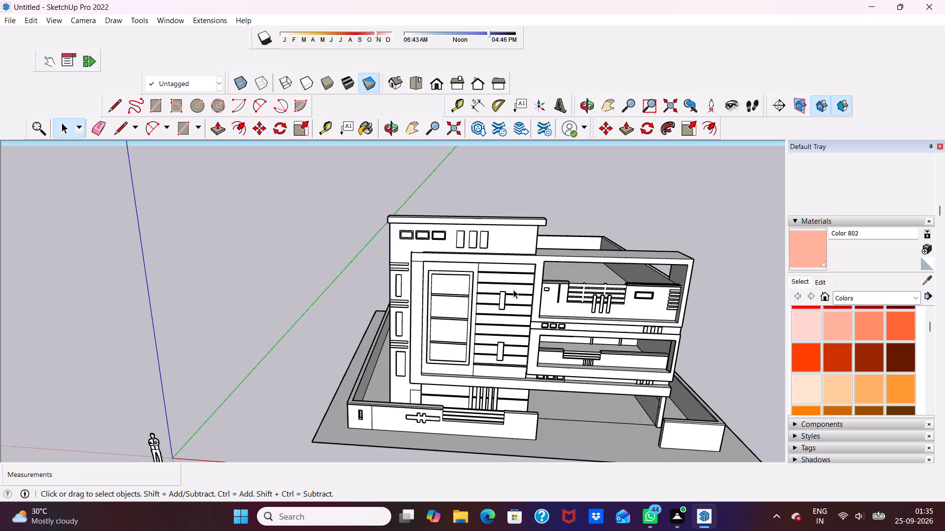
{"action": "scroll", "coordinate": [490, 319], "scroll_direction": "up", "scroll_amount": 12}
{"action": "scroll", "coordinate": [425, 106], "scroll_direction": "down", "scroll_amount": 6}
{"action": "scroll", "coordinate": [433, 295], "scroll_direction": "down", "scroll_amount": 5}
{"action": "middle_click_drag", "start_coordinate": [435, 281], "coordinate": [442, 254]}
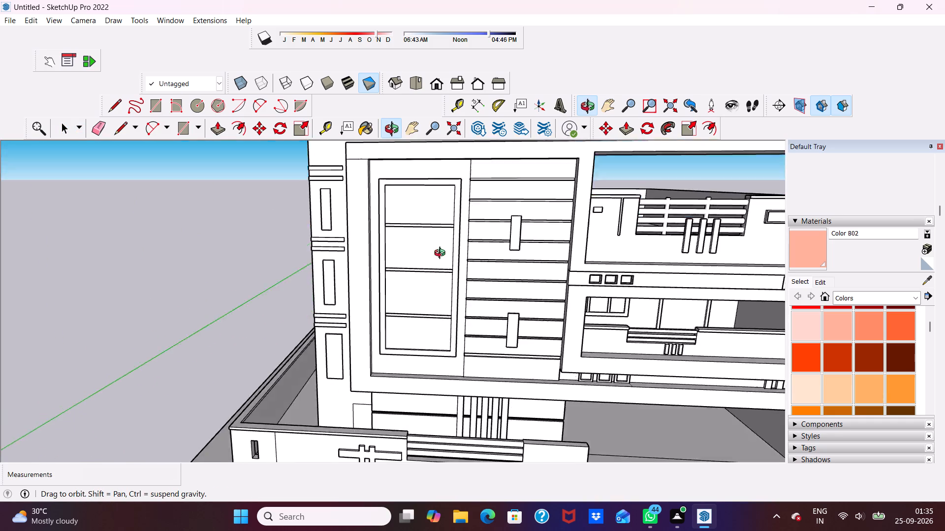
{"action": "middle_click_drag", "start_coordinate": [442, 254], "coordinate": [509, 220]}
{"action": "scroll", "coordinate": [509, 220], "scroll_direction": "up", "scroll_amount": 4}
{"action": "scroll", "coordinate": [169, 302], "scroll_direction": "down", "scroll_amount": 3}
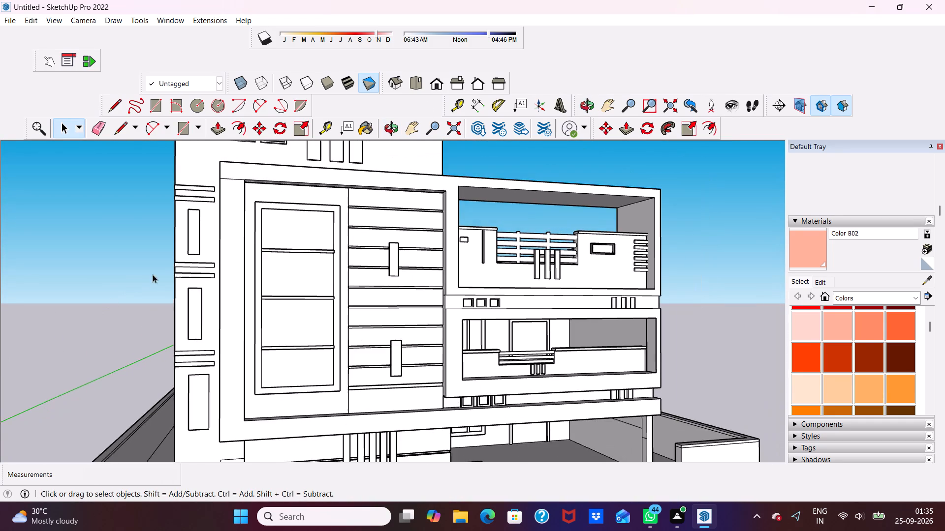
Choose Color B02 from the Colors collection and paint the front face of the lower balcony's frame.
{"action": "scroll", "coordinate": [256, 281], "scroll_direction": "up", "scroll_amount": 1}
{"action": "scroll", "coordinate": [280, 274], "scroll_direction": "down", "scroll_amount": 7}
{"action": "scroll", "coordinate": [409, 290], "scroll_direction": "up", "scroll_amount": 7}
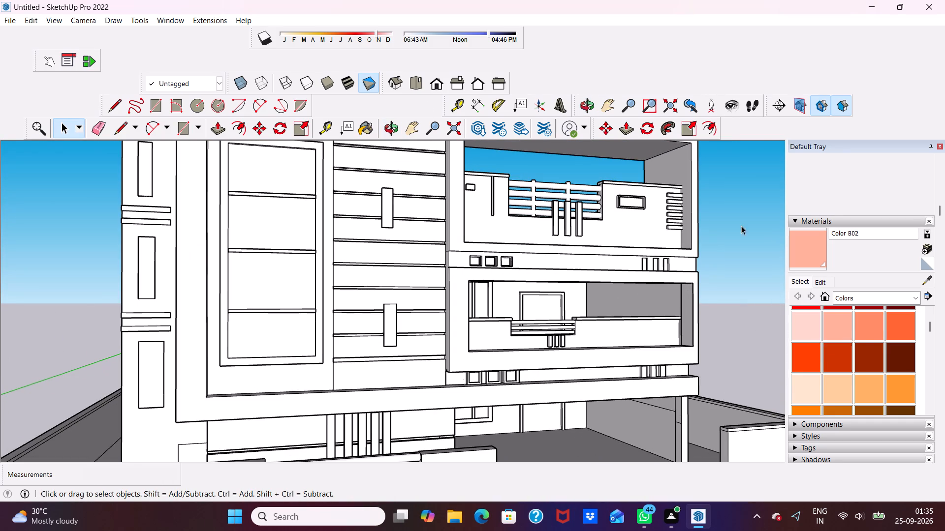
{"action": "left_click", "coordinate": [847, 331]}
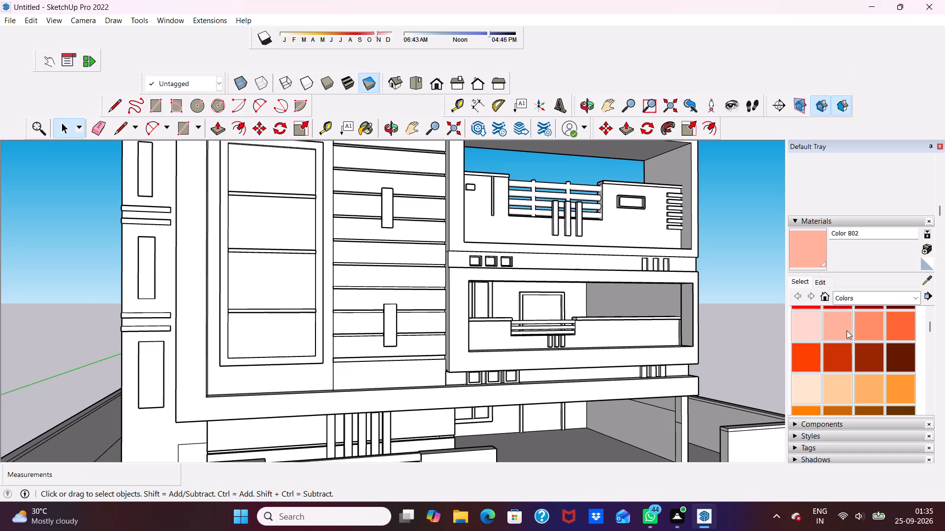
{"action": "left_click", "coordinate": [830, 320]}
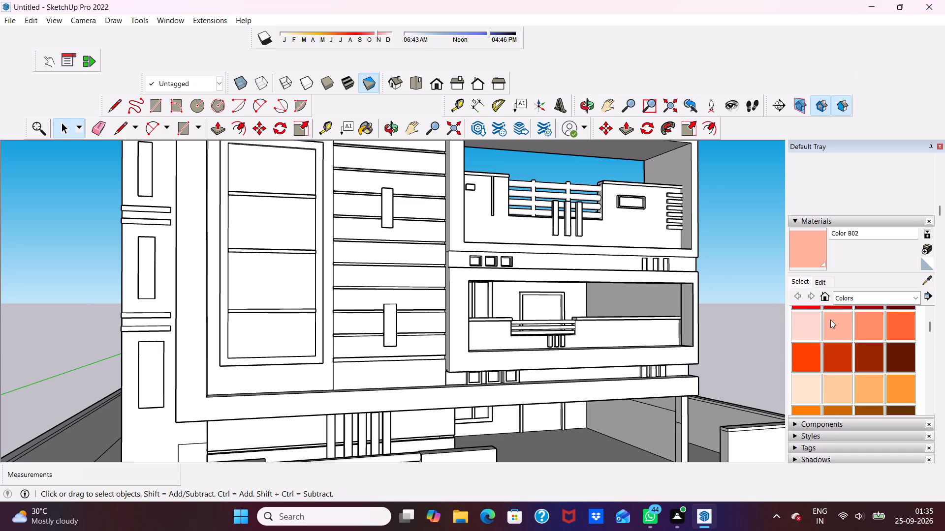
{"action": "left_click", "coordinate": [834, 320]}
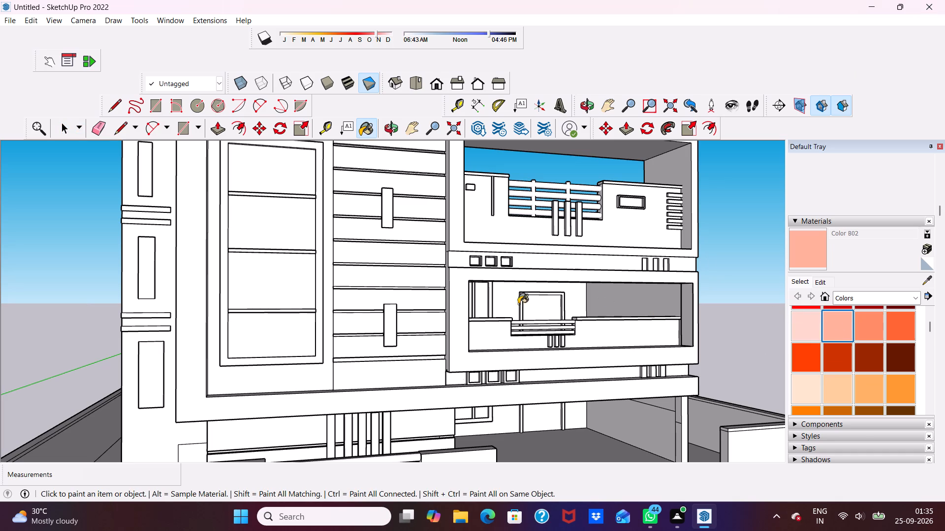
{"action": "left_click", "coordinate": [460, 299]}
{"action": "left_click", "coordinate": [460, 299]}
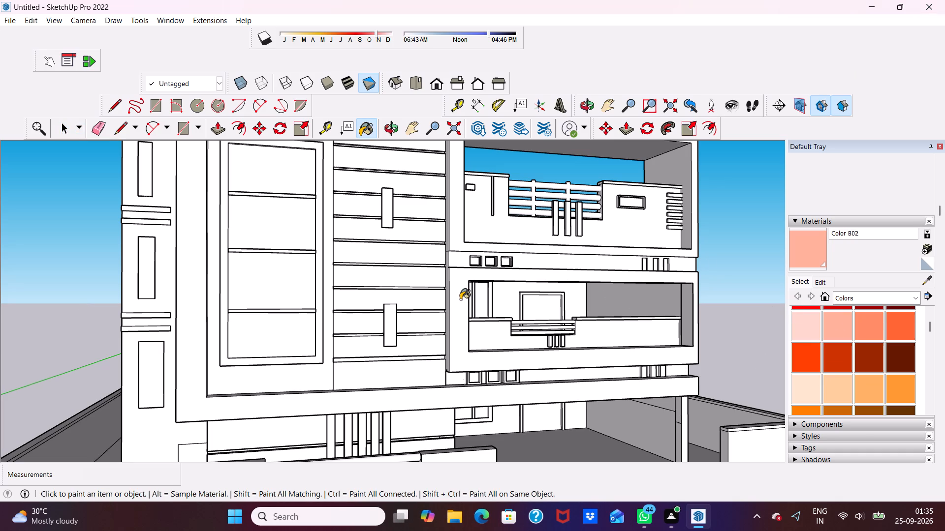
{"action": "left_click", "coordinate": [460, 299]}
{"action": "right_click", "coordinate": [460, 299]}
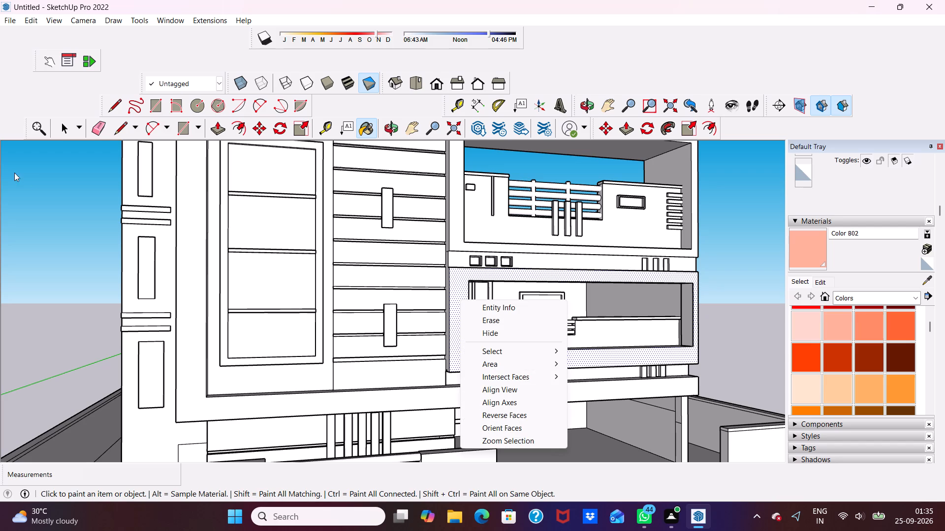
{"action": "left_click", "coordinate": [5, 177]}
Apply Color B02 to the side column's inset panel, the wall around it, the large frame and the window bay surround.
{"action": "double_click", "coordinate": [146, 257]}
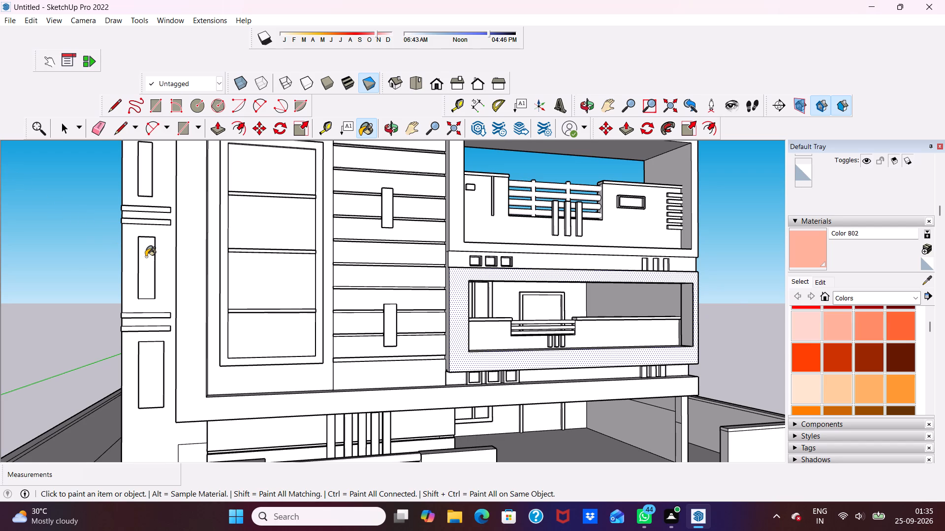
{"action": "scroll", "coordinate": [162, 255], "scroll_direction": "up", "scroll_amount": 16}
{"action": "double_click", "coordinate": [168, 210]}
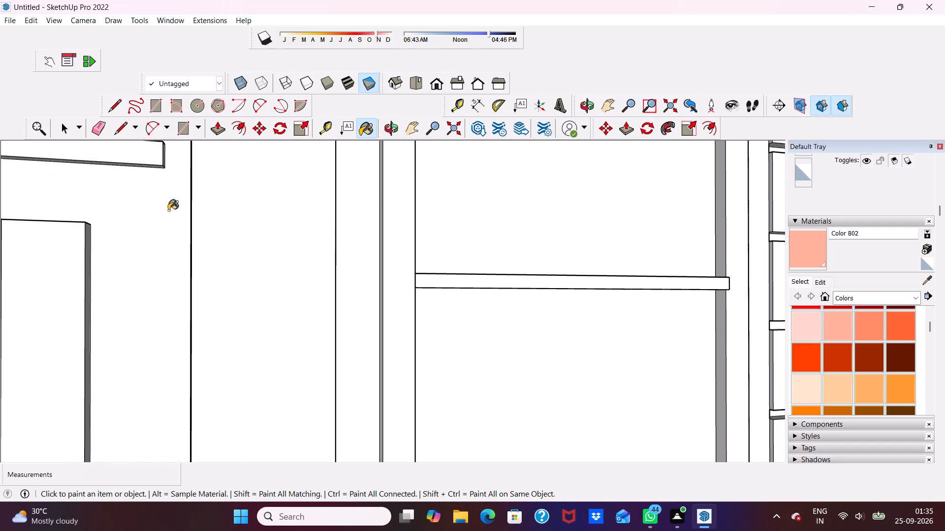
{"action": "double_click", "coordinate": [207, 209]}
{"action": "double_click", "coordinate": [376, 234]}
{"action": "scroll", "coordinate": [363, 229], "scroll_direction": "down", "scroll_amount": 2}
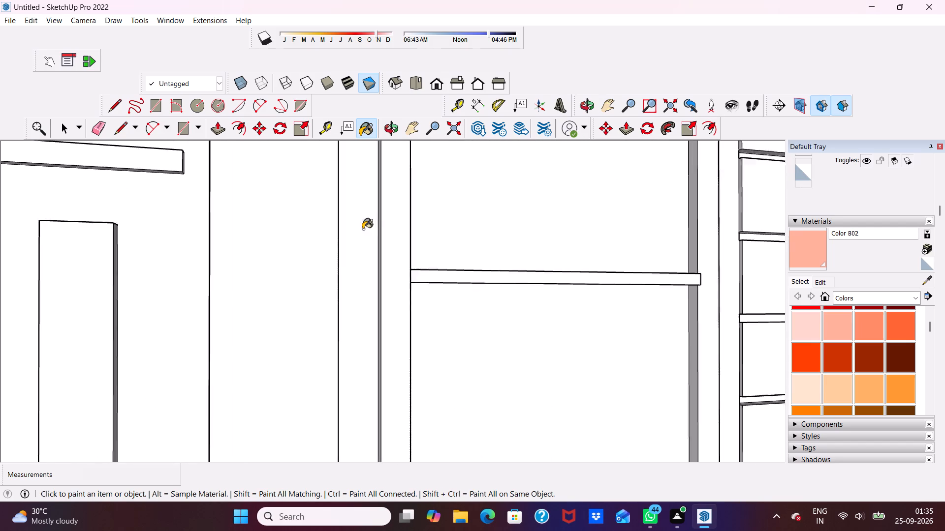
{"action": "scroll", "coordinate": [363, 229], "scroll_direction": "down", "scroll_amount": 10}
{"action": "key", "text": "space"}
{"action": "key", "text": "space"}
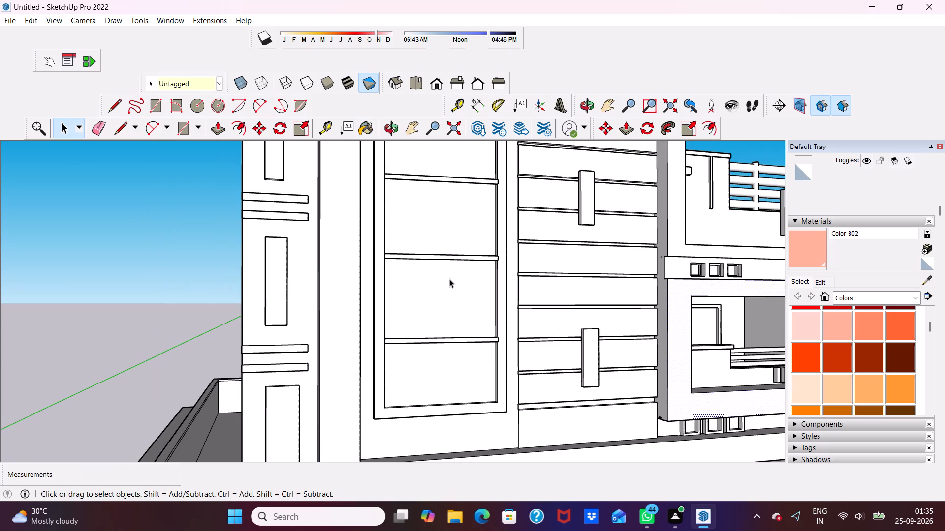
Examine the building's front and side in the Monochrome style from several angles and distances to check the painted faces.
{"action": "scroll", "coordinate": [434, 250], "scroll_direction": "down", "scroll_amount": 13}
{"action": "middle_click_drag", "start_coordinate": [598, 324], "coordinate": [490, 309]}
{"action": "scroll", "coordinate": [272, 319], "scroll_direction": "up", "scroll_amount": 5}
{"action": "left_click", "coordinate": [250, 308]}
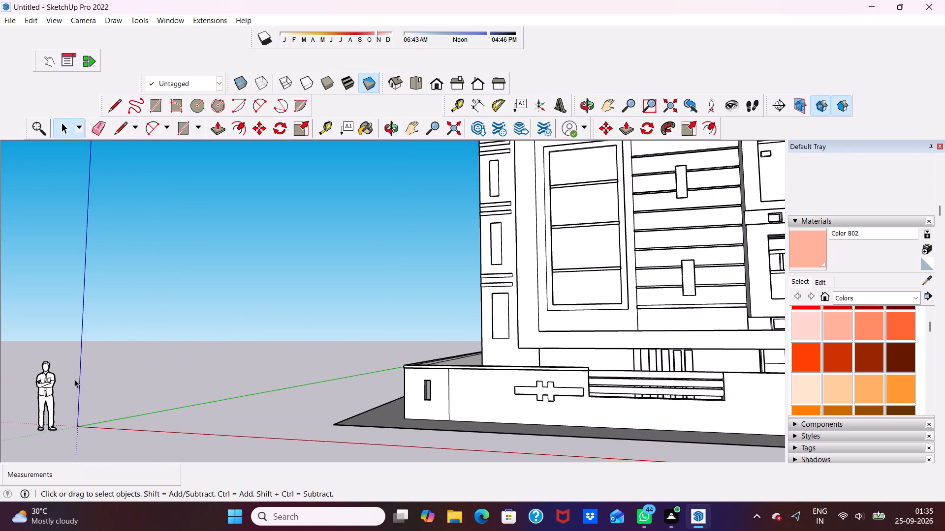
{"action": "double_click", "coordinate": [44, 397]}
{"action": "left_click", "coordinate": [135, 346]}
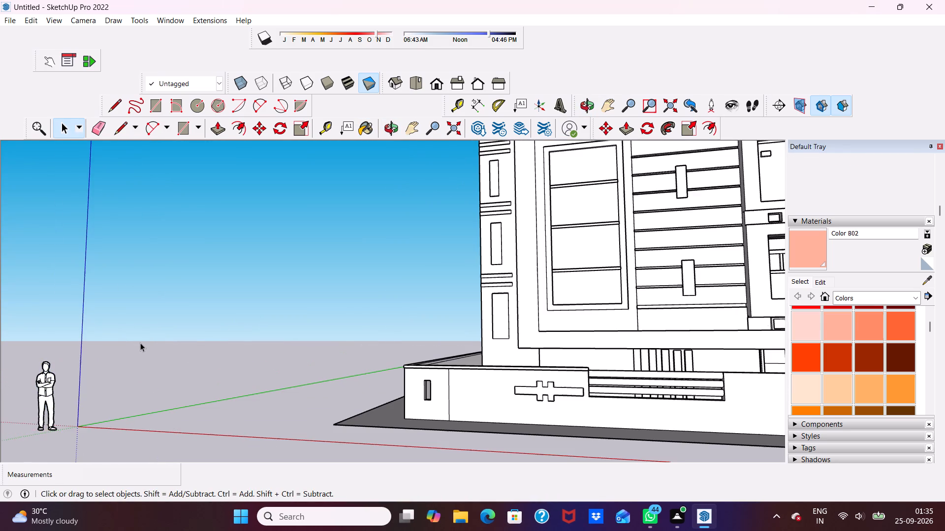
{"action": "left_click", "coordinate": [141, 343]}
{"action": "scroll", "coordinate": [231, 286], "scroll_direction": "down", "scroll_amount": 2}
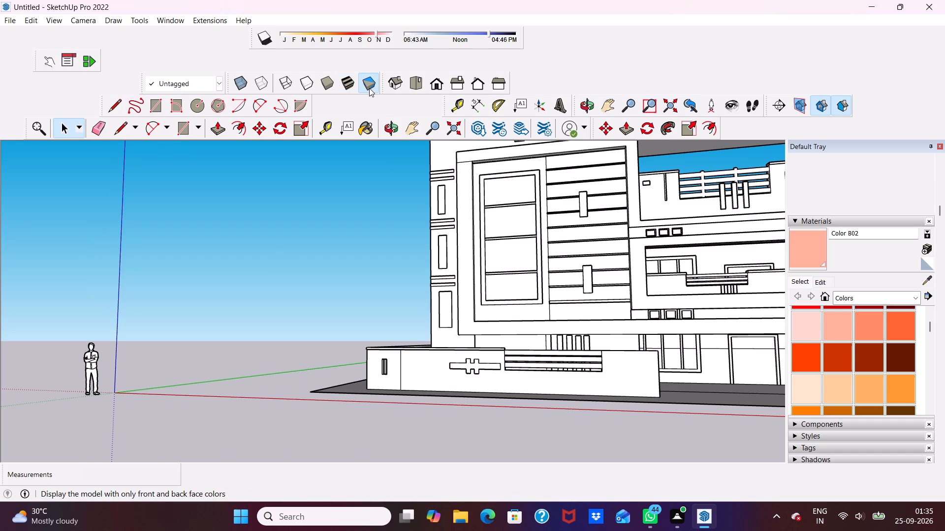
{"action": "left_click", "coordinate": [371, 87]}
{"action": "scroll", "coordinate": [269, 195], "scroll_direction": "down", "scroll_amount": 4}
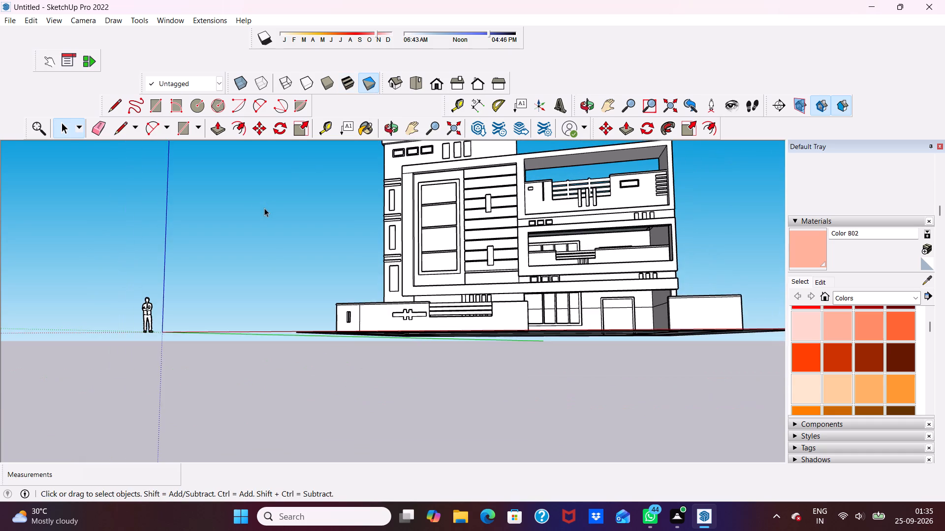
{"action": "middle_click_drag", "start_coordinate": [264, 208], "coordinate": [353, 352]}
{"action": "scroll", "coordinate": [353, 351], "scroll_direction": "up", "scroll_amount": 4}
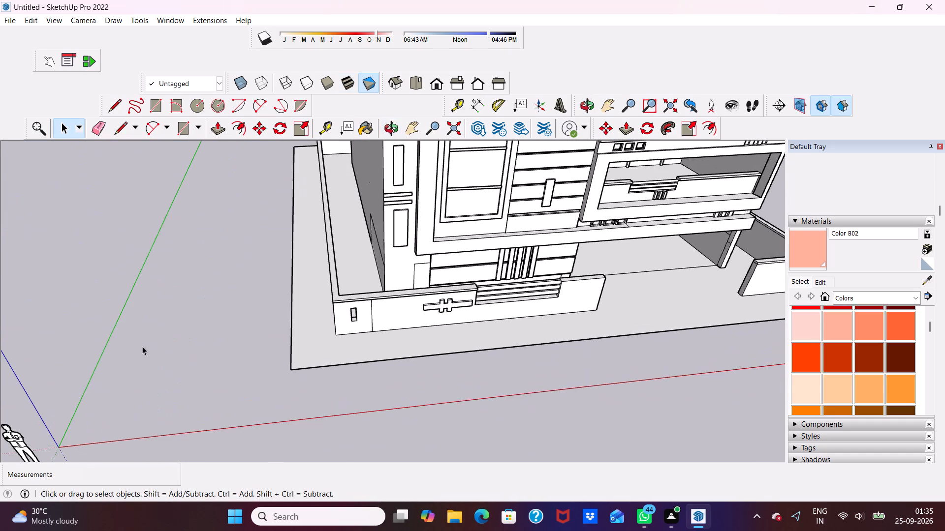
{"action": "scroll", "coordinate": [143, 344], "scroll_direction": "down", "scroll_amount": 4}
{"action": "middle_click_drag", "start_coordinate": [258, 266], "coordinate": [377, 180]}
{"action": "scroll", "coordinate": [303, 239], "scroll_direction": "up", "scroll_amount": 4}
{"action": "scroll", "coordinate": [191, 324], "scroll_direction": "down", "scroll_amount": 4}
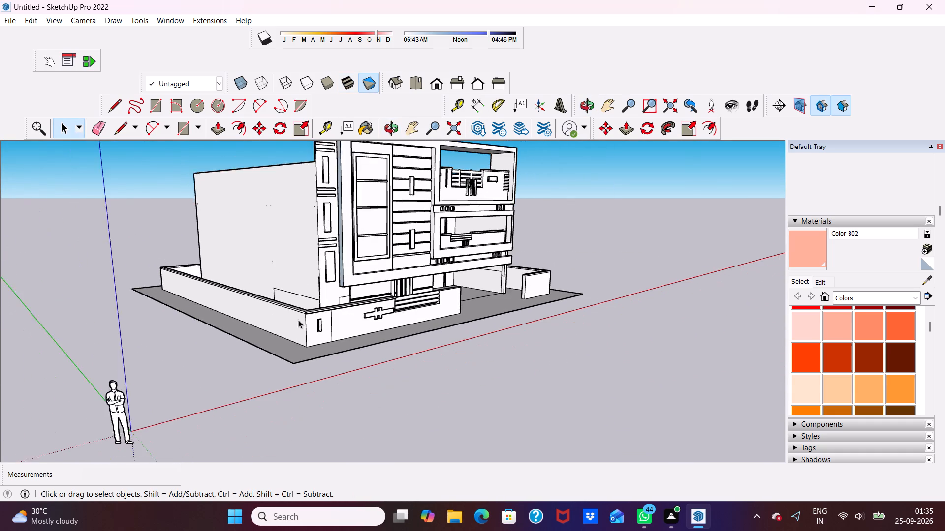
{"action": "scroll", "coordinate": [298, 320], "scroll_direction": "down", "scroll_amount": 1}
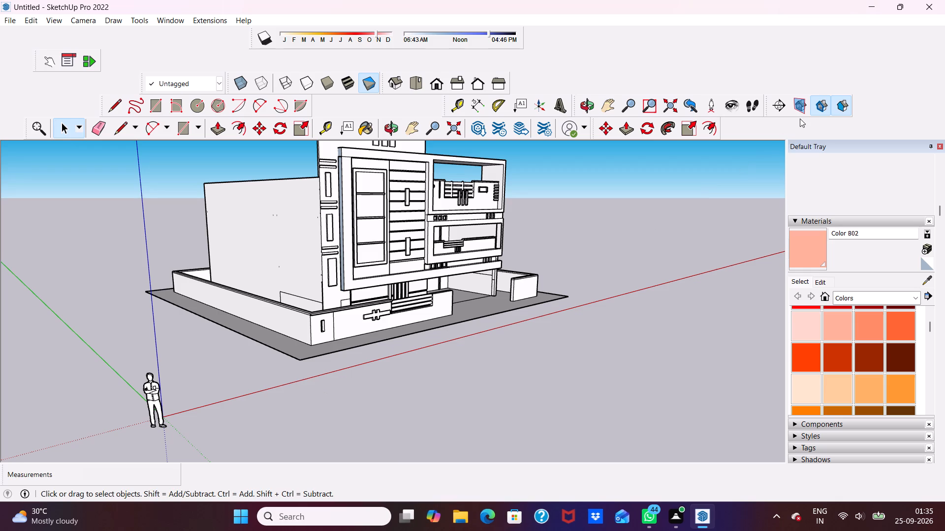
Turn off the display of section cuts while keeping section planes displayed.
{"action": "left_click", "coordinate": [818, 101]}
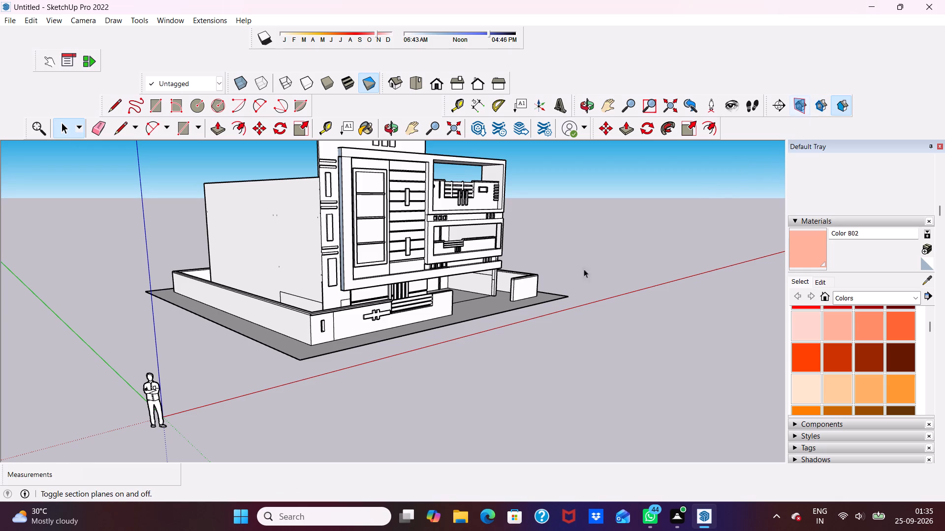
{"action": "scroll", "coordinate": [574, 265], "scroll_direction": "up", "scroll_amount": 1}
{"action": "left_click", "coordinate": [825, 109]}
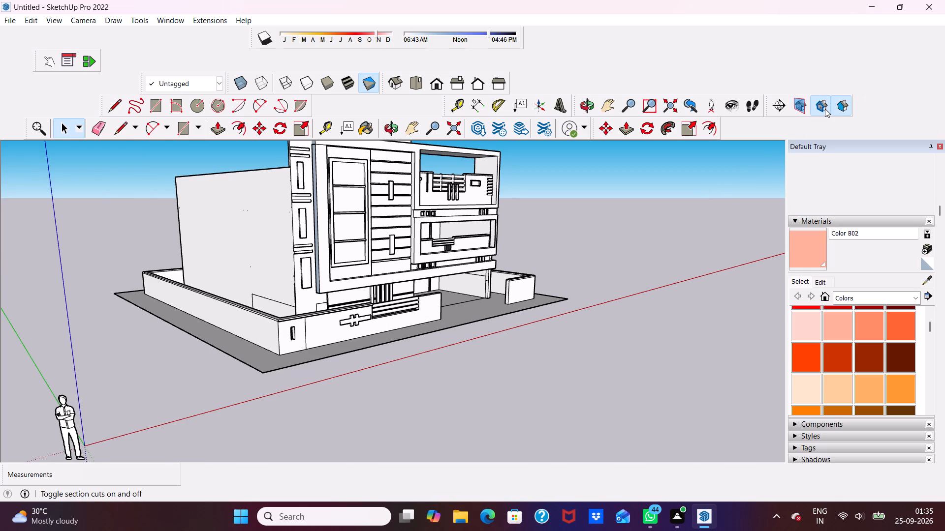
{"action": "triple_click", "coordinate": [825, 109]}
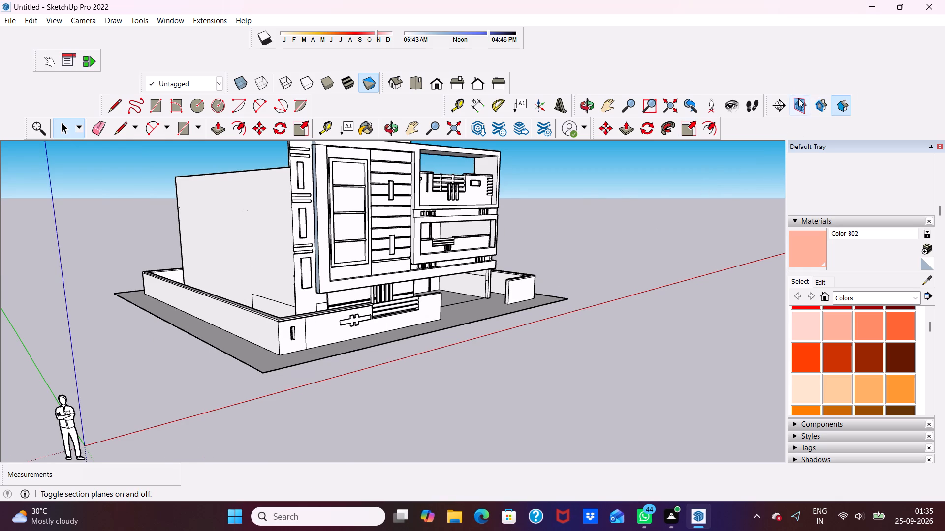
{"action": "left_click", "coordinate": [798, 100]}
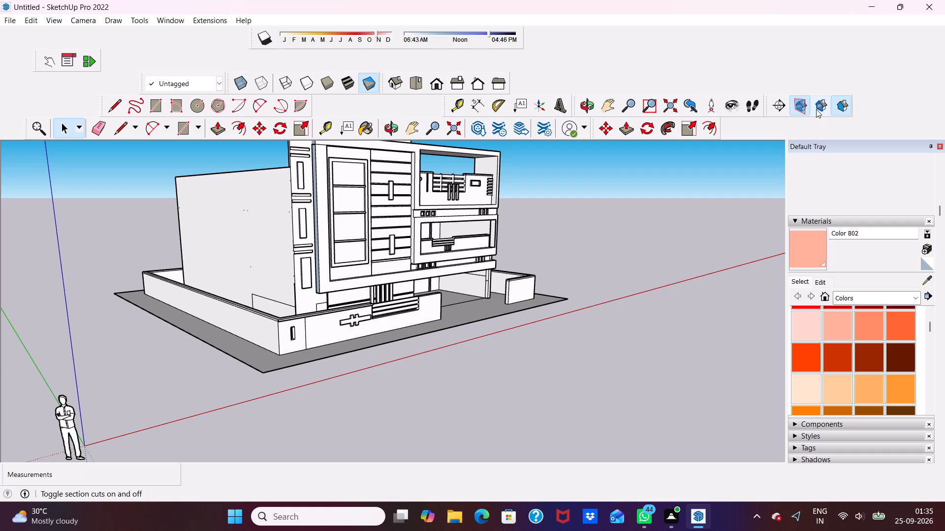
{"action": "left_click", "coordinate": [820, 109]}
{"action": "left_click", "coordinate": [820, 109]}
Examine the front elevation and the scale figure from several angles for the applied colours.
{"action": "scroll", "coordinate": [490, 223], "scroll_direction": "up", "scroll_amount": 3}
{"action": "scroll", "coordinate": [510, 219], "scroll_direction": "down", "scroll_amount": 3}
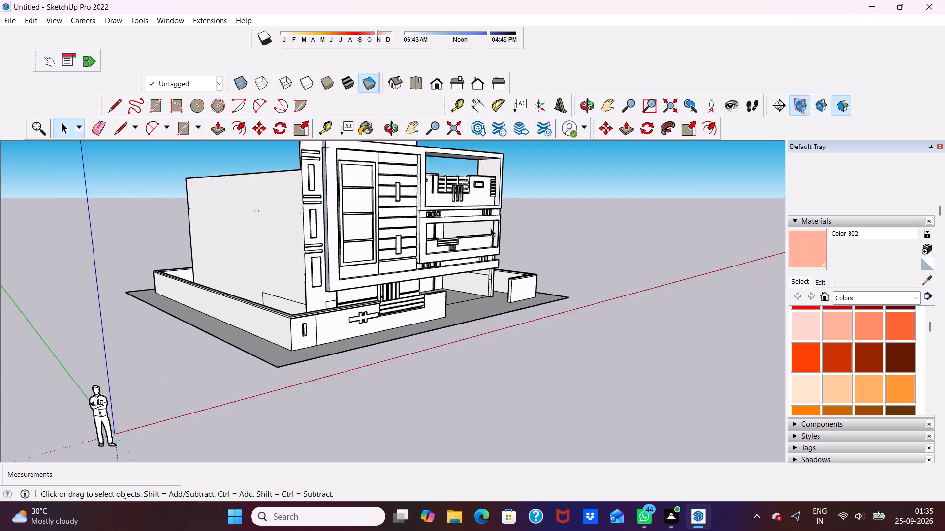
{"action": "scroll", "coordinate": [491, 228], "scroll_direction": "down", "scroll_amount": 2}
{"action": "middle_click_drag", "start_coordinate": [440, 224], "coordinate": [331, 224]}
{"action": "middle_click", "coordinate": [331, 224]}
{"action": "scroll", "coordinate": [323, 230], "scroll_direction": "up", "scroll_amount": 3}
{"action": "scroll", "coordinate": [277, 242], "scroll_direction": "up", "scroll_amount": 5}
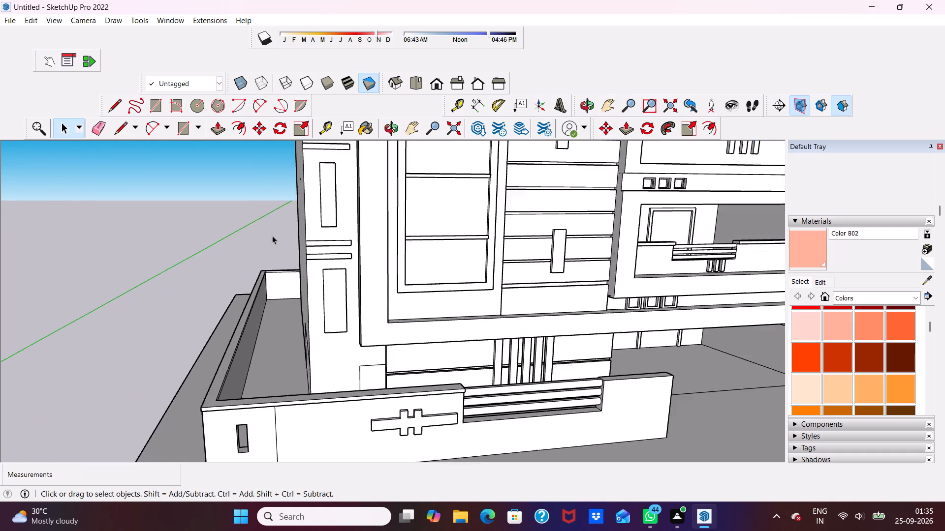
{"action": "scroll", "coordinate": [270, 234], "scroll_direction": "down", "scroll_amount": 9}
{"action": "middle_click_drag", "start_coordinate": [298, 257], "coordinate": [287, 253]}
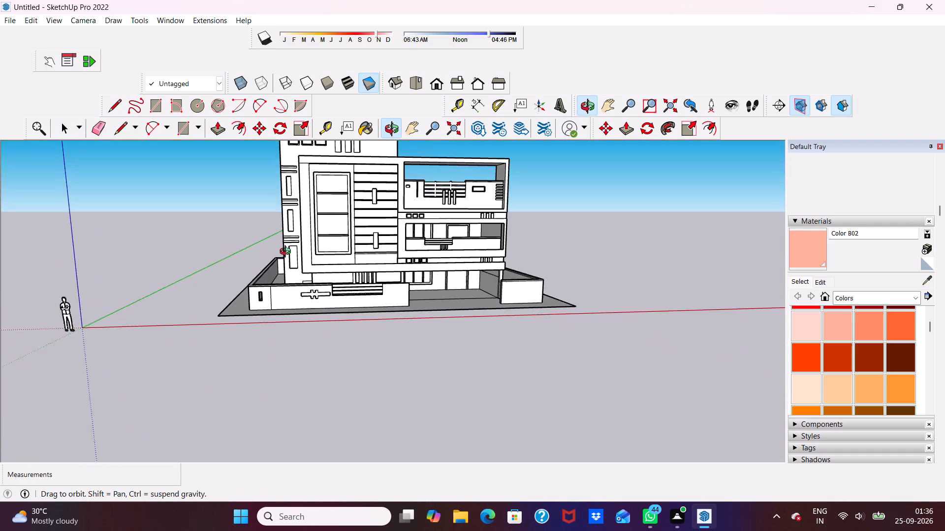
{"action": "middle_click_drag", "start_coordinate": [287, 253], "coordinate": [195, 246]}
{"action": "scroll", "coordinate": [263, 259], "scroll_direction": "up", "scroll_amount": 4}
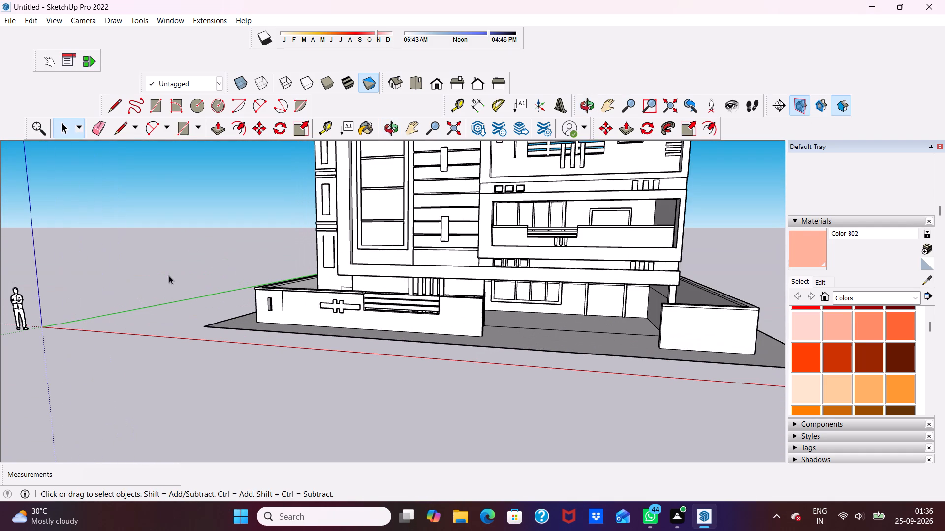
{"action": "double_click", "coordinate": [13, 310]}
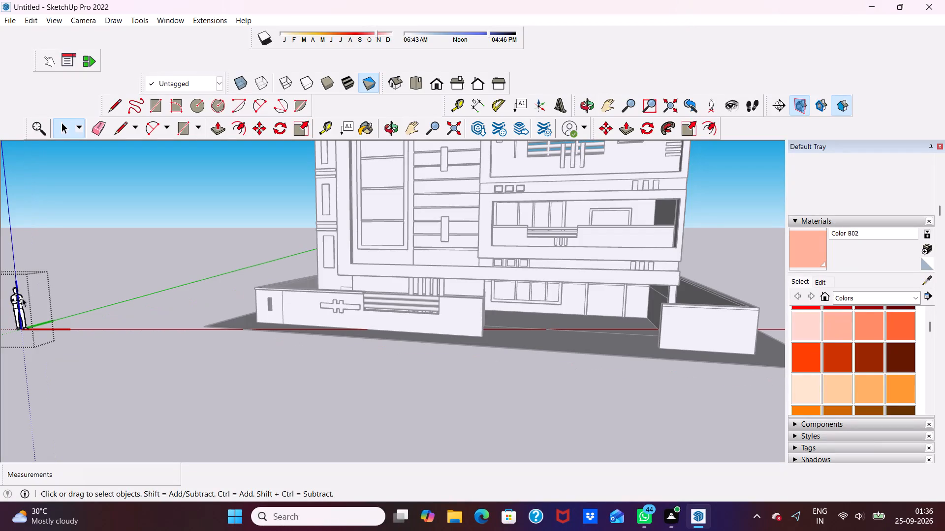
{"action": "left_click", "coordinate": [70, 300]}
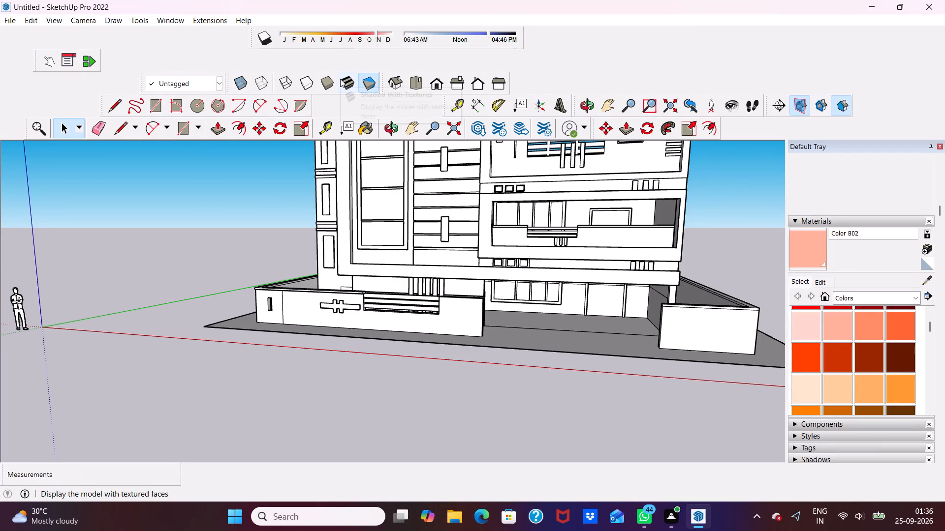
Switch the model's face style to Shaded With Textures and undo the last two edits.
{"action": "left_click", "coordinate": [340, 79]}
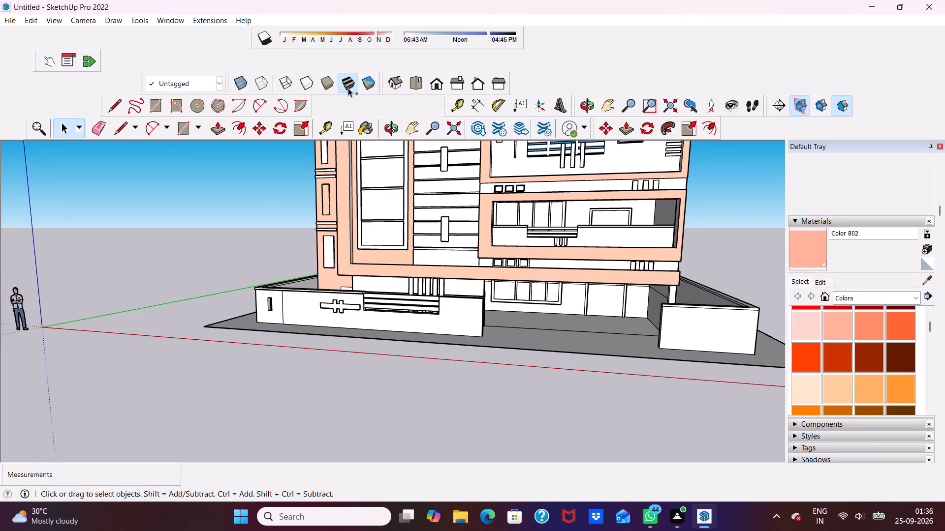
{"action": "key", "text": "ctrl+z"}
{"action": "left_click", "coordinate": [347, 89], "text": "ctrl"}
{"action": "key", "text": "ctrl+z"}
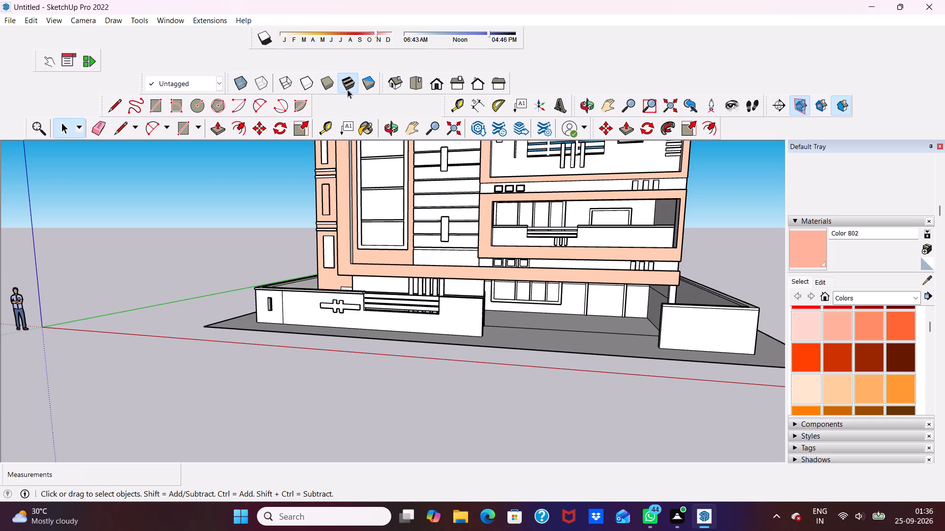
Examine the coloured front facade from a higher angle and several distances.
{"action": "key", "text": "space"}
{"action": "scroll", "coordinate": [283, 57], "scroll_direction": "down", "scroll_amount": 6}
{"action": "scroll", "coordinate": [395, 177], "scroll_direction": "up", "scroll_amount": 2}
{"action": "scroll", "coordinate": [402, 188], "scroll_direction": "down", "scroll_amount": 5}
{"action": "scroll", "coordinate": [374, 169], "scroll_direction": "up", "scroll_amount": 3}
{"action": "scroll", "coordinate": [374, 170], "scroll_direction": "down", "scroll_amount": 4}
{"action": "middle_click_drag", "start_coordinate": [386, 202], "coordinate": [437, 236]}
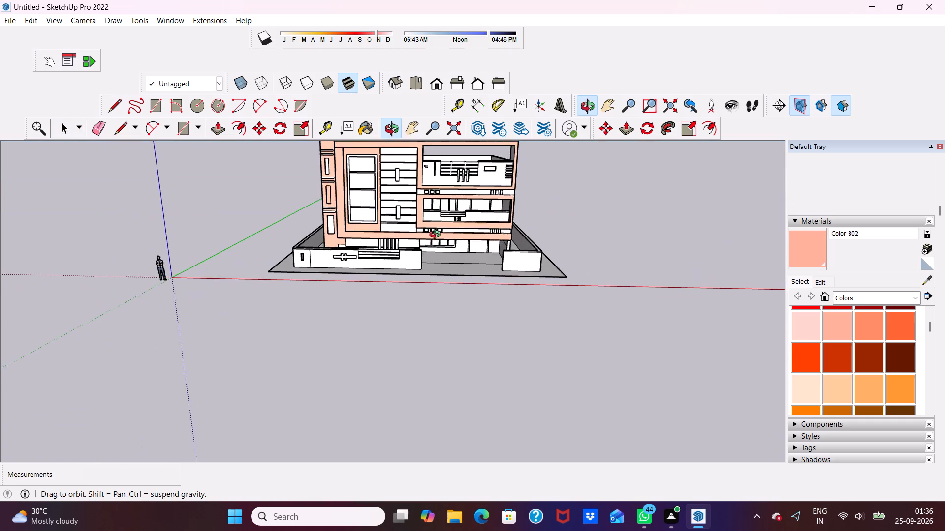
{"action": "middle_click_drag", "start_coordinate": [437, 236], "coordinate": [441, 234]}
{"action": "scroll", "coordinate": [417, 174], "scroll_direction": "up", "scroll_amount": 4}
{"action": "scroll", "coordinate": [390, 104], "scroll_direction": "up", "scroll_amount": 2}
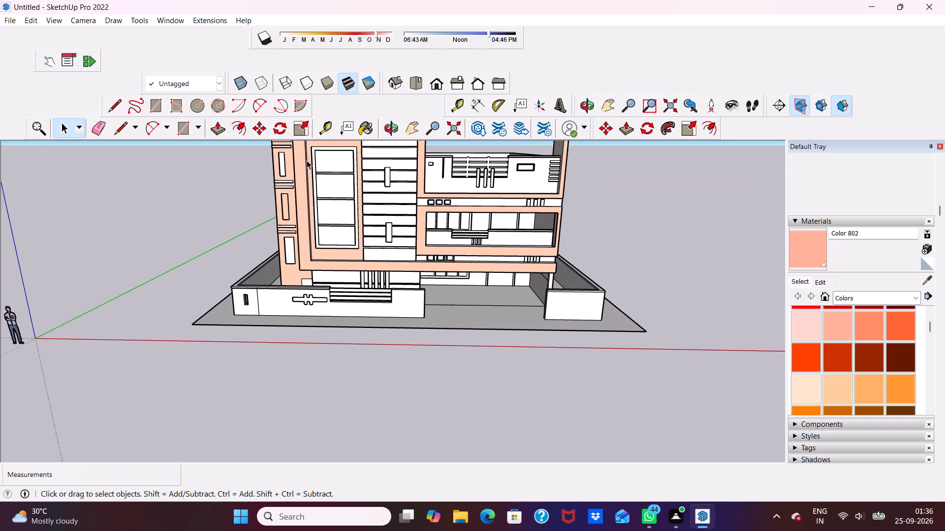
Undo two more recent edits and clear the selection.
{"action": "key", "text": "ctrl+z"}
{"action": "key", "text": "ctrl+z"}
{"action": "left_click", "coordinate": [306, 166]}
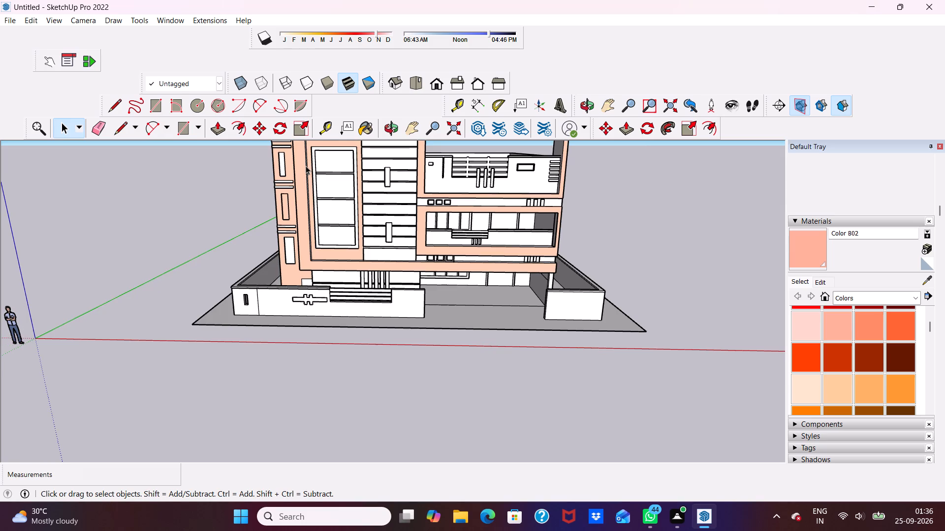
{"action": "left_click", "coordinate": [190, 179]}
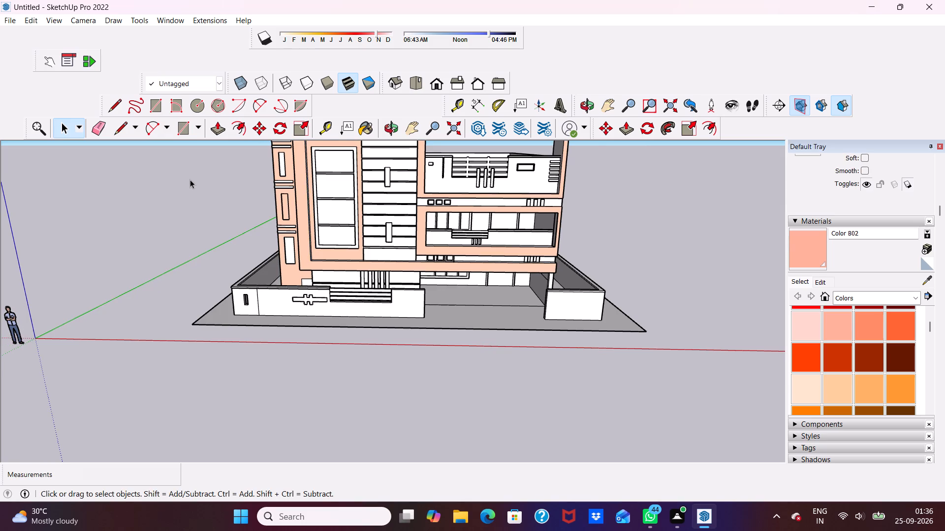
Paint the rooftop tower wall and side column with Color C01 from the Colors library.
{"action": "scroll", "coordinate": [211, 207], "scroll_direction": "down", "scroll_amount": 4}
{"action": "scroll", "coordinate": [328, 214], "scroll_direction": "up", "scroll_amount": 4}
{"action": "scroll", "coordinate": [262, 197], "scroll_direction": "down", "scroll_amount": 5}
{"action": "scroll", "coordinate": [332, 163], "scroll_direction": "up", "scroll_amount": 4}
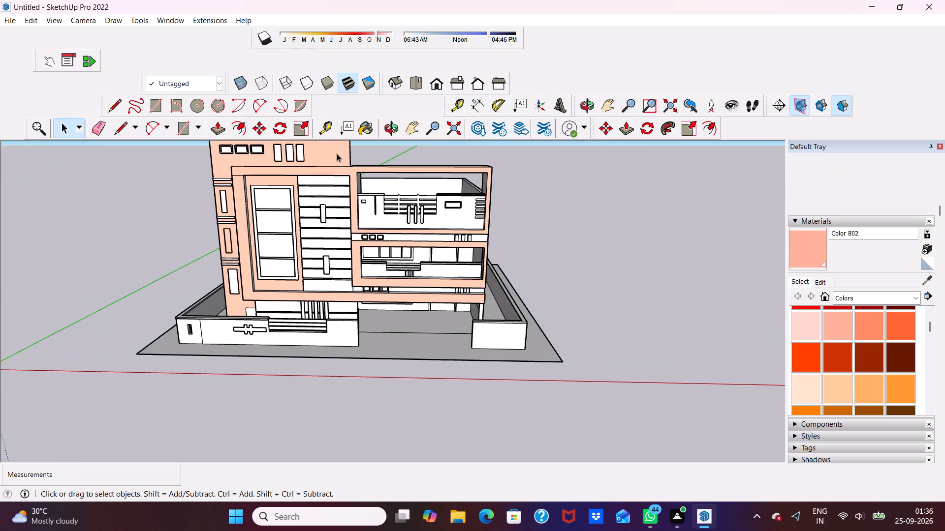
{"action": "left_click", "coordinate": [337, 153]}
{"action": "scroll", "coordinate": [410, 217], "scroll_direction": "down", "scroll_amount": 3}
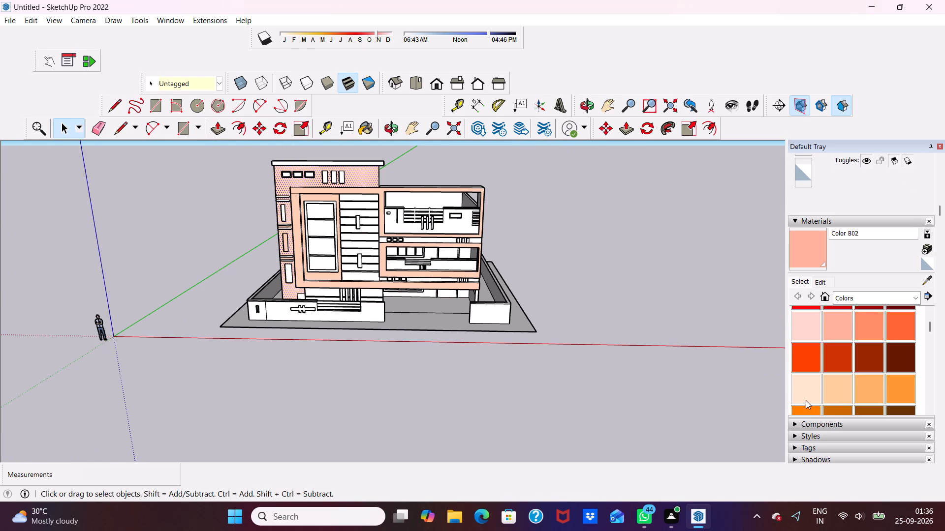
{"action": "left_click", "coordinate": [798, 388]}
{"action": "scroll", "coordinate": [500, 154], "scroll_direction": "up", "scroll_amount": 3}
{"action": "left_click", "coordinate": [329, 172]}
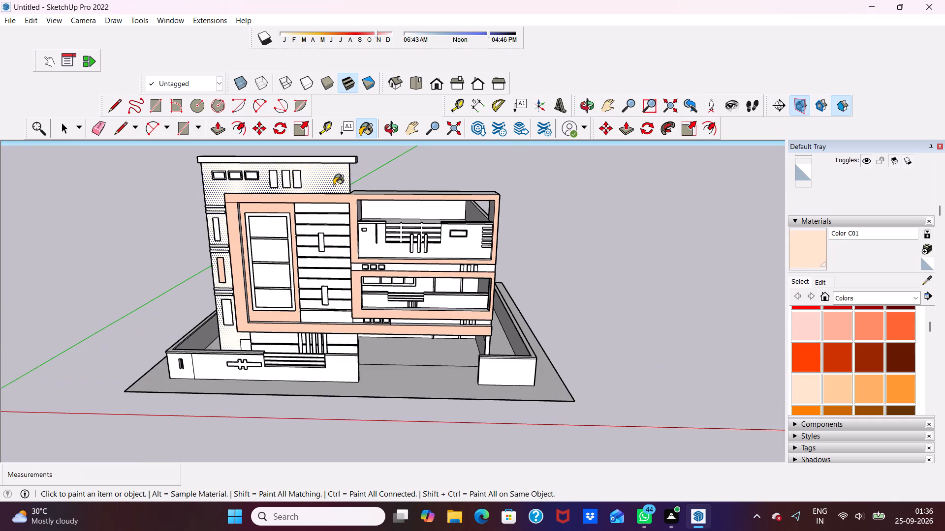
{"action": "scroll", "coordinate": [334, 189], "scroll_direction": "down", "scroll_amount": 3}
{"action": "scroll", "coordinate": [333, 202], "scroll_direction": "up", "scroll_amount": 8}
Paint the large facade frame, the upper balcony frame and the windowed bay's border with Color C01.
{"action": "left_click", "coordinate": [296, 195]}
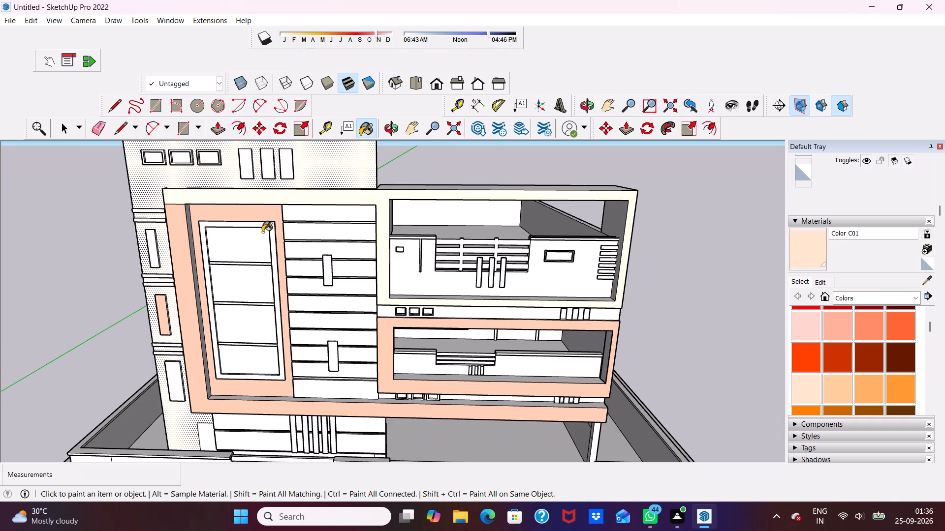
{"action": "scroll", "coordinate": [265, 231], "scroll_direction": "up", "scroll_amount": 1}
{"action": "left_click", "coordinate": [277, 225]}
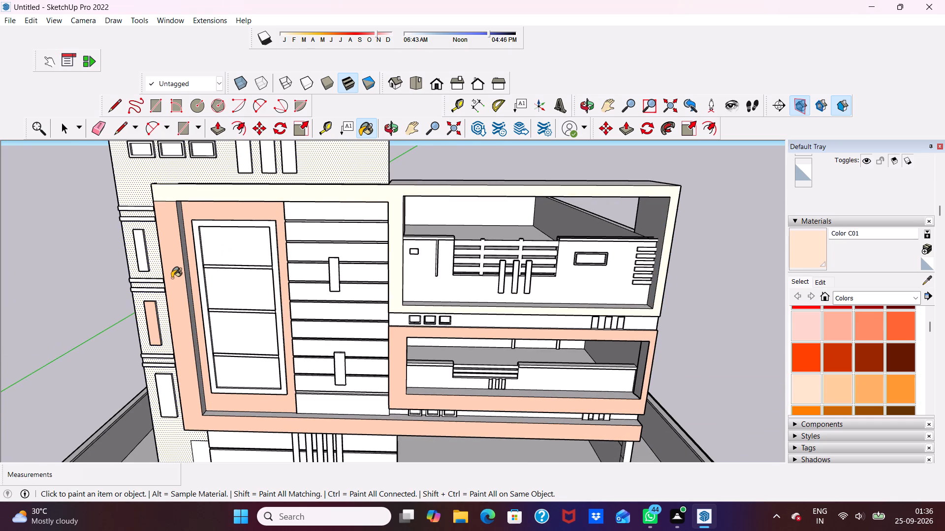
{"action": "left_click", "coordinate": [172, 278]}
{"action": "scroll", "coordinate": [196, 271], "scroll_direction": "up", "scroll_amount": 1}
{"action": "left_click", "coordinate": [189, 275]}
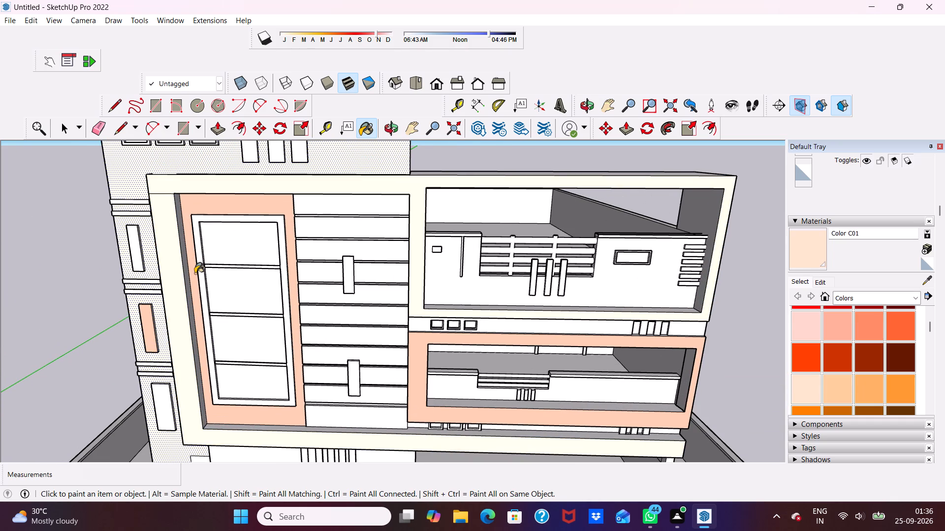
{"action": "left_click", "coordinate": [192, 274]}
{"action": "scroll", "coordinate": [196, 273], "scroll_direction": "down", "scroll_amount": 4}
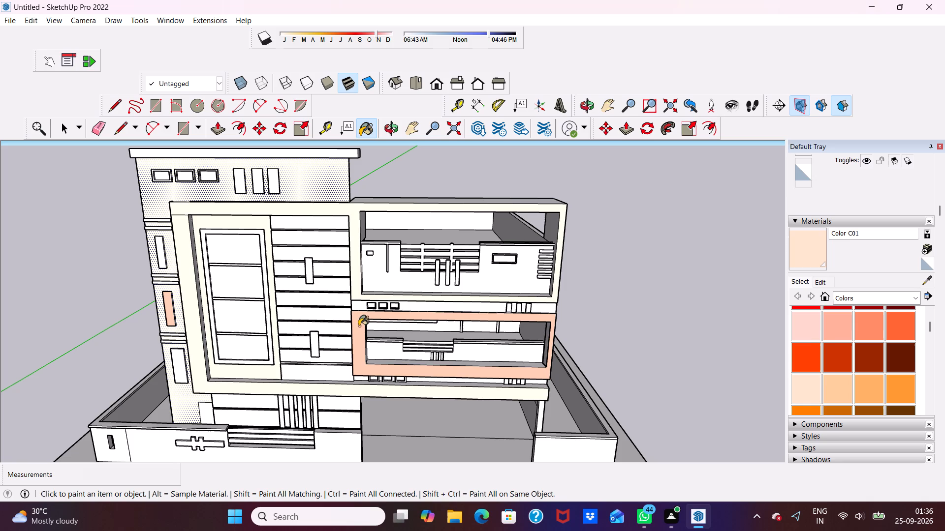
Paint the lower balcony frame and the side column's middle panel with Color C01, leaving the selection cleared.
{"action": "left_click", "coordinate": [359, 326]}
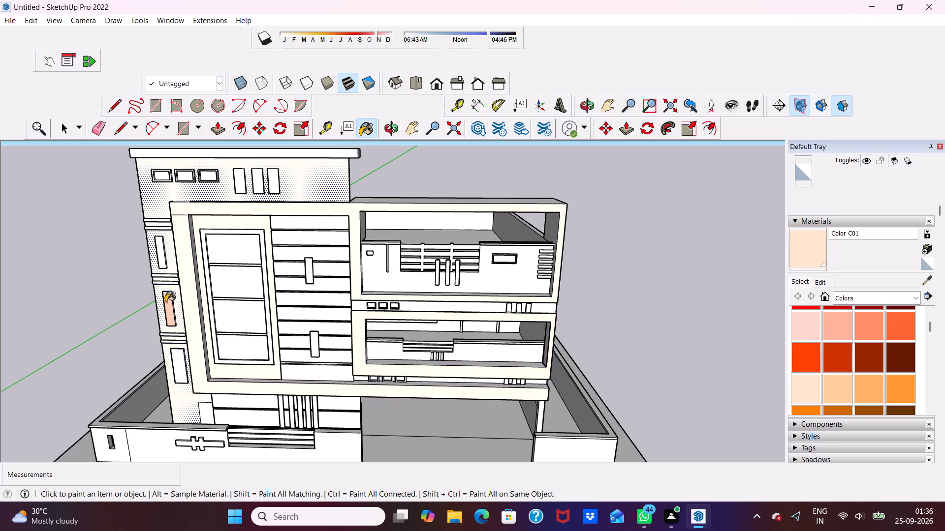
{"action": "left_click", "coordinate": [165, 302]}
{"action": "scroll", "coordinate": [136, 238], "scroll_direction": "up", "scroll_amount": 4}
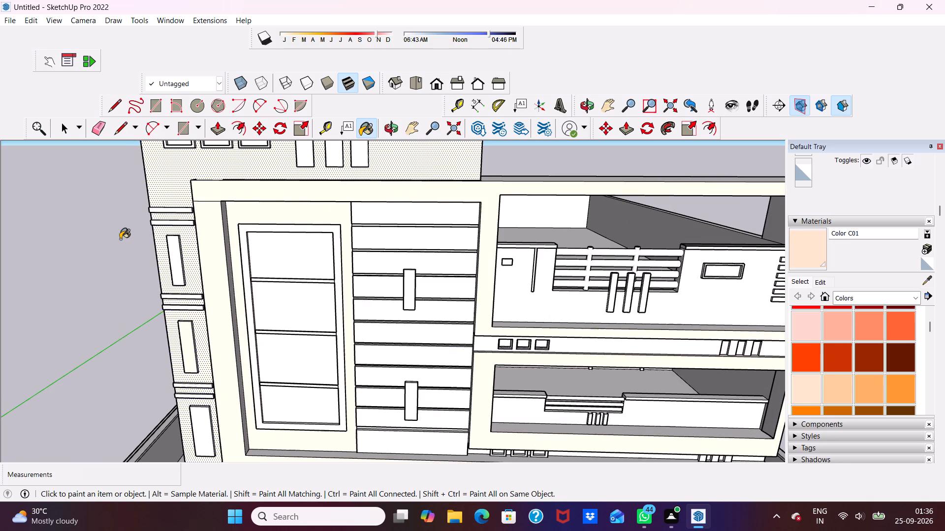
{"action": "key", "text": "space"}
{"action": "key", "text": "space"}
{"action": "left_click", "coordinate": [118, 237]}
{"action": "scroll", "coordinate": [113, 232], "scroll_direction": "down", "scroll_amount": 6}
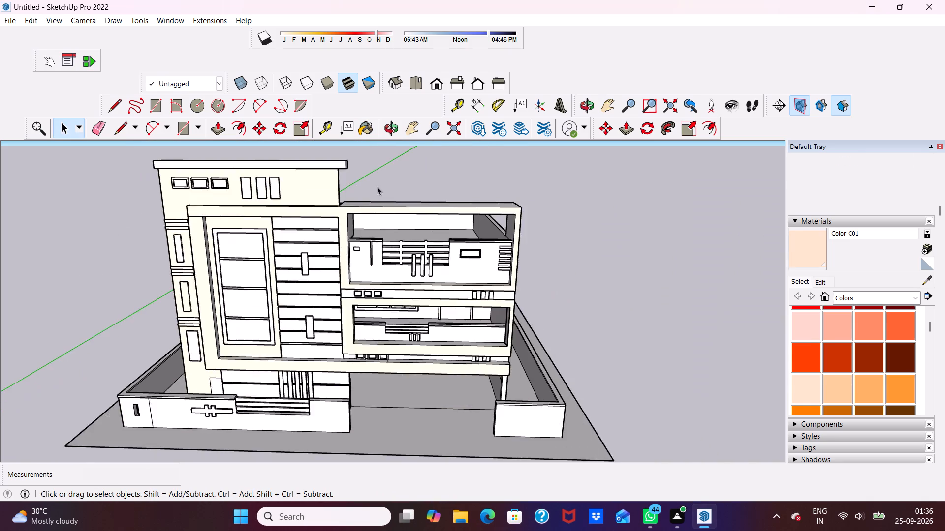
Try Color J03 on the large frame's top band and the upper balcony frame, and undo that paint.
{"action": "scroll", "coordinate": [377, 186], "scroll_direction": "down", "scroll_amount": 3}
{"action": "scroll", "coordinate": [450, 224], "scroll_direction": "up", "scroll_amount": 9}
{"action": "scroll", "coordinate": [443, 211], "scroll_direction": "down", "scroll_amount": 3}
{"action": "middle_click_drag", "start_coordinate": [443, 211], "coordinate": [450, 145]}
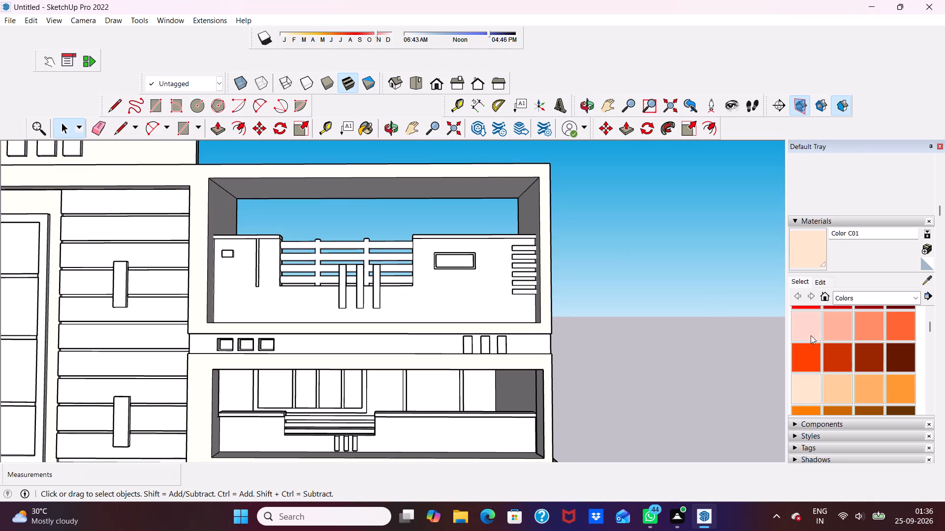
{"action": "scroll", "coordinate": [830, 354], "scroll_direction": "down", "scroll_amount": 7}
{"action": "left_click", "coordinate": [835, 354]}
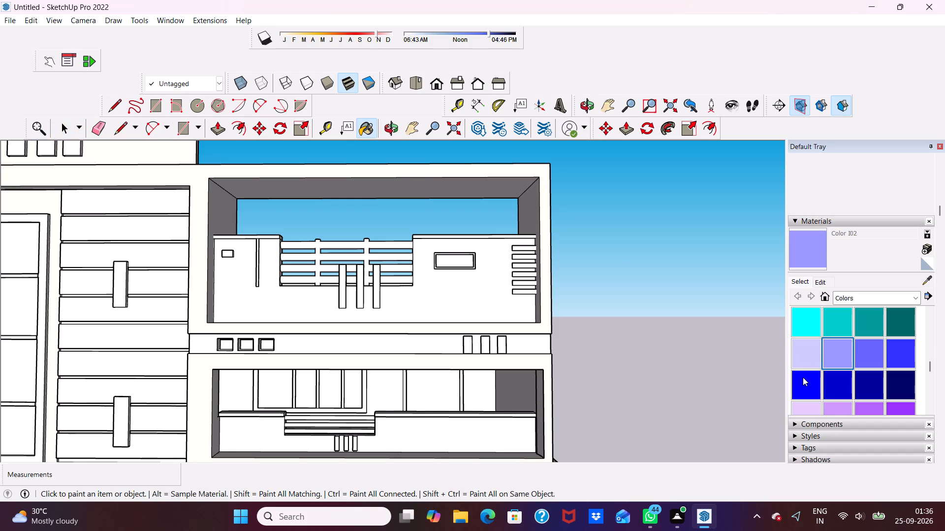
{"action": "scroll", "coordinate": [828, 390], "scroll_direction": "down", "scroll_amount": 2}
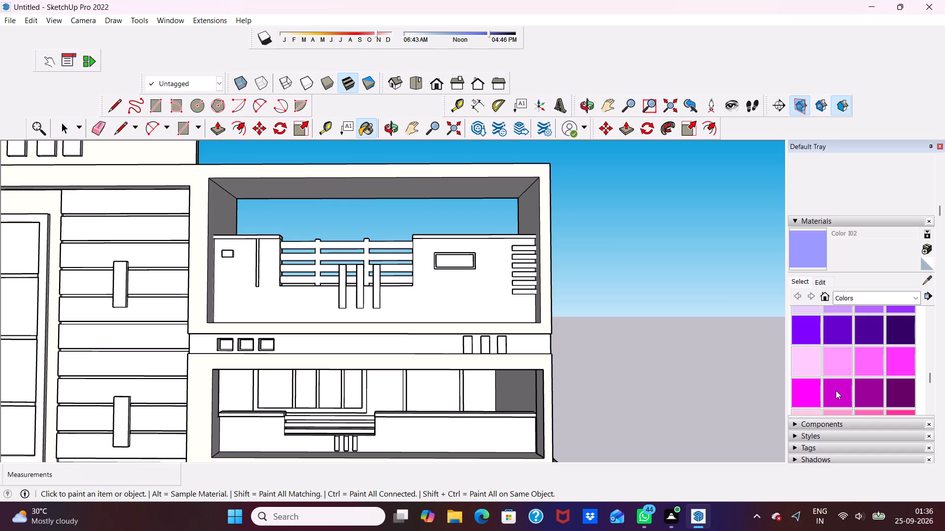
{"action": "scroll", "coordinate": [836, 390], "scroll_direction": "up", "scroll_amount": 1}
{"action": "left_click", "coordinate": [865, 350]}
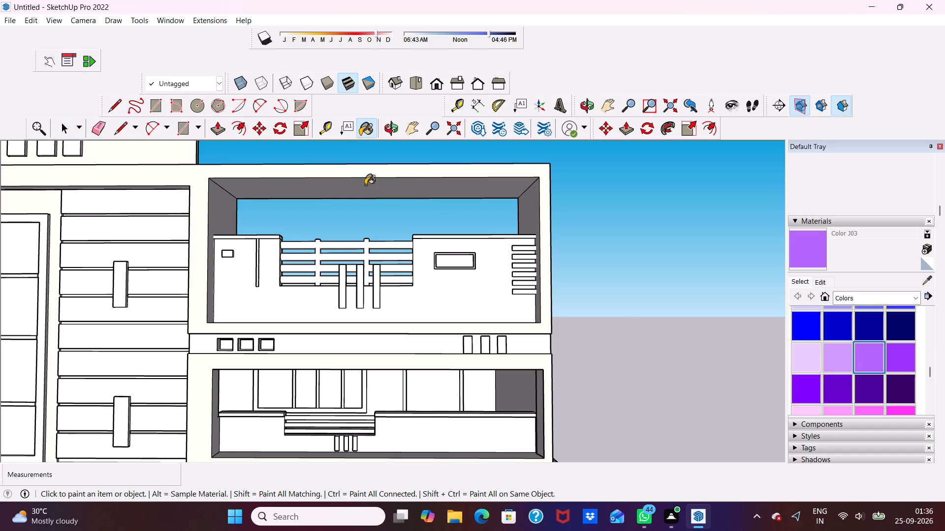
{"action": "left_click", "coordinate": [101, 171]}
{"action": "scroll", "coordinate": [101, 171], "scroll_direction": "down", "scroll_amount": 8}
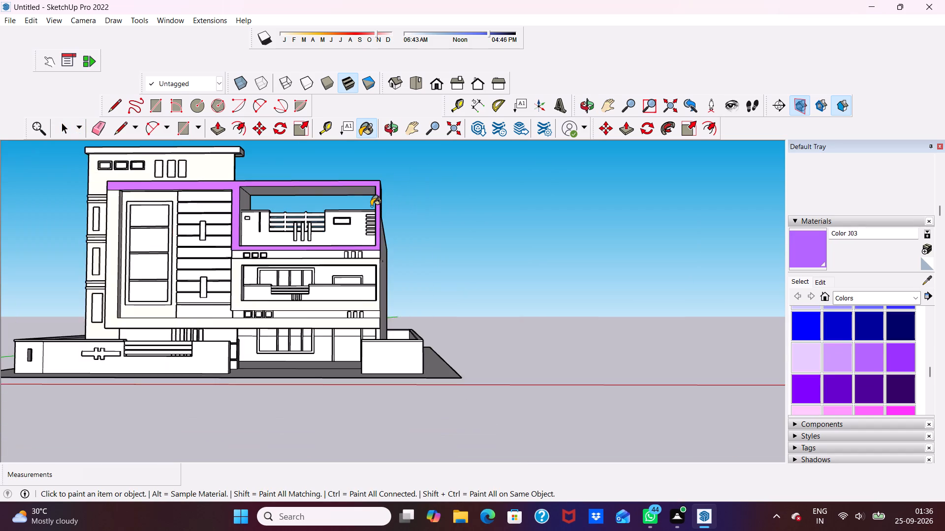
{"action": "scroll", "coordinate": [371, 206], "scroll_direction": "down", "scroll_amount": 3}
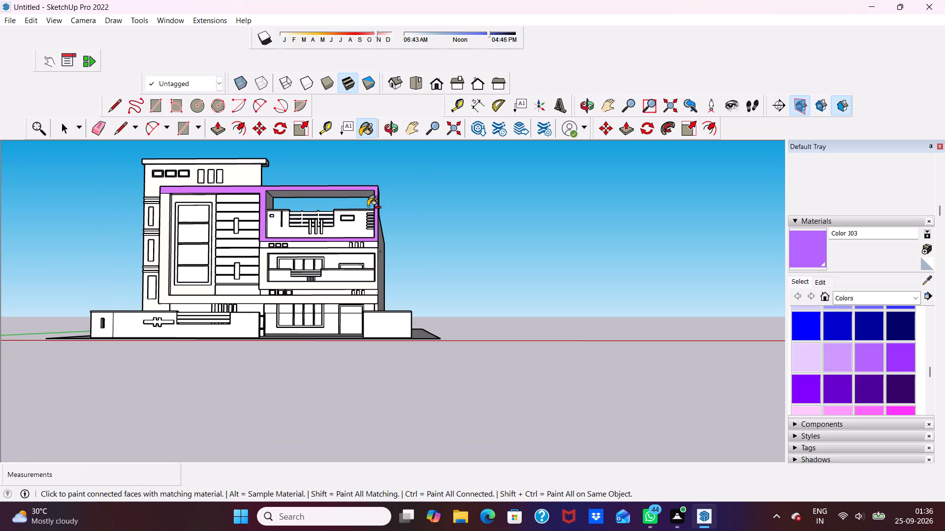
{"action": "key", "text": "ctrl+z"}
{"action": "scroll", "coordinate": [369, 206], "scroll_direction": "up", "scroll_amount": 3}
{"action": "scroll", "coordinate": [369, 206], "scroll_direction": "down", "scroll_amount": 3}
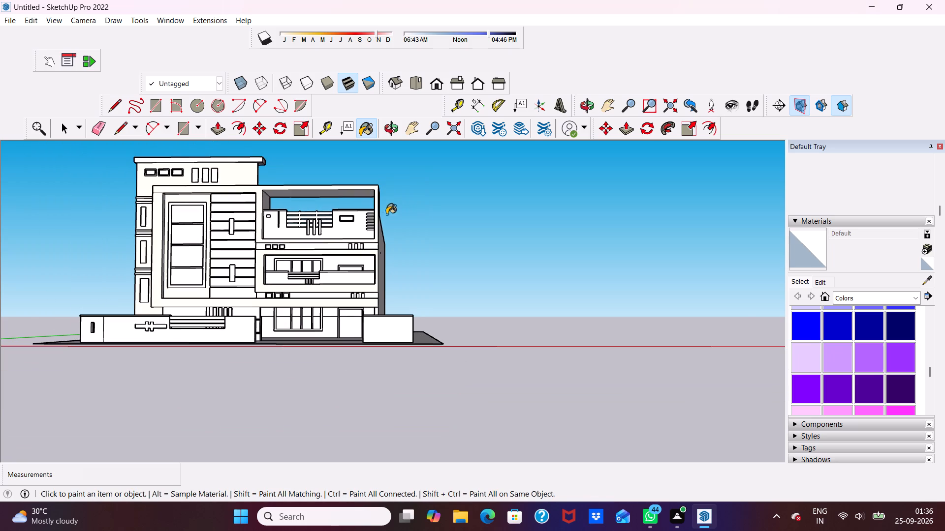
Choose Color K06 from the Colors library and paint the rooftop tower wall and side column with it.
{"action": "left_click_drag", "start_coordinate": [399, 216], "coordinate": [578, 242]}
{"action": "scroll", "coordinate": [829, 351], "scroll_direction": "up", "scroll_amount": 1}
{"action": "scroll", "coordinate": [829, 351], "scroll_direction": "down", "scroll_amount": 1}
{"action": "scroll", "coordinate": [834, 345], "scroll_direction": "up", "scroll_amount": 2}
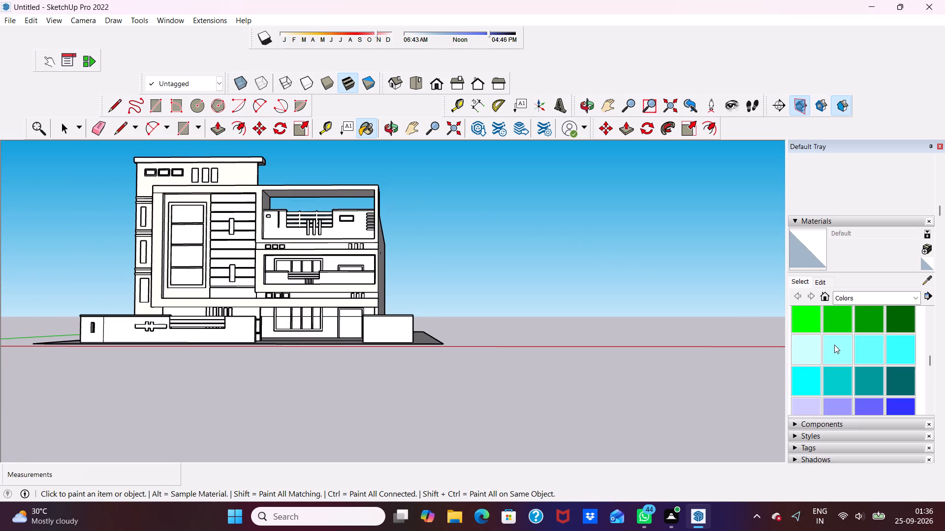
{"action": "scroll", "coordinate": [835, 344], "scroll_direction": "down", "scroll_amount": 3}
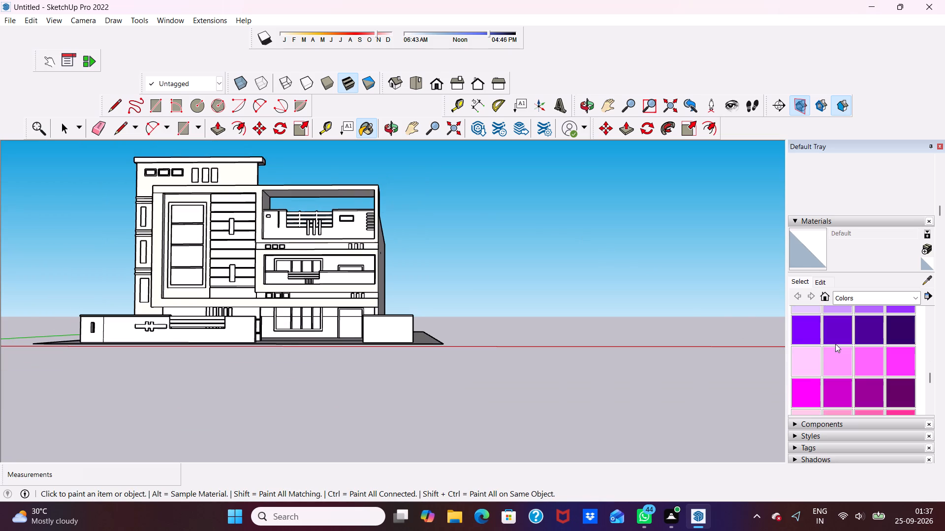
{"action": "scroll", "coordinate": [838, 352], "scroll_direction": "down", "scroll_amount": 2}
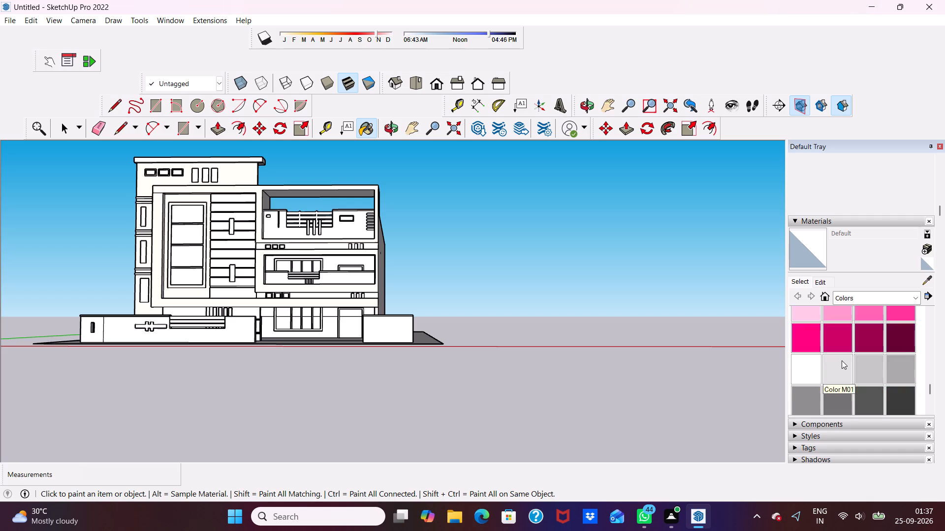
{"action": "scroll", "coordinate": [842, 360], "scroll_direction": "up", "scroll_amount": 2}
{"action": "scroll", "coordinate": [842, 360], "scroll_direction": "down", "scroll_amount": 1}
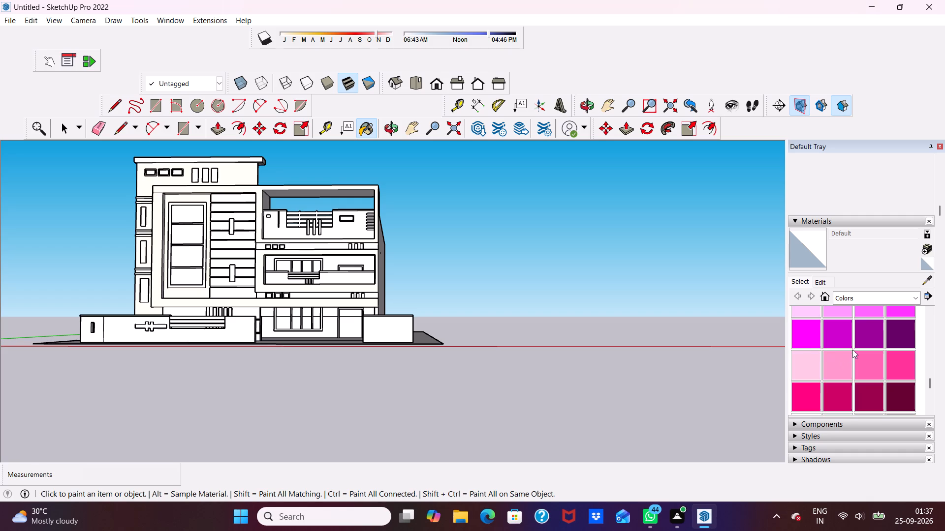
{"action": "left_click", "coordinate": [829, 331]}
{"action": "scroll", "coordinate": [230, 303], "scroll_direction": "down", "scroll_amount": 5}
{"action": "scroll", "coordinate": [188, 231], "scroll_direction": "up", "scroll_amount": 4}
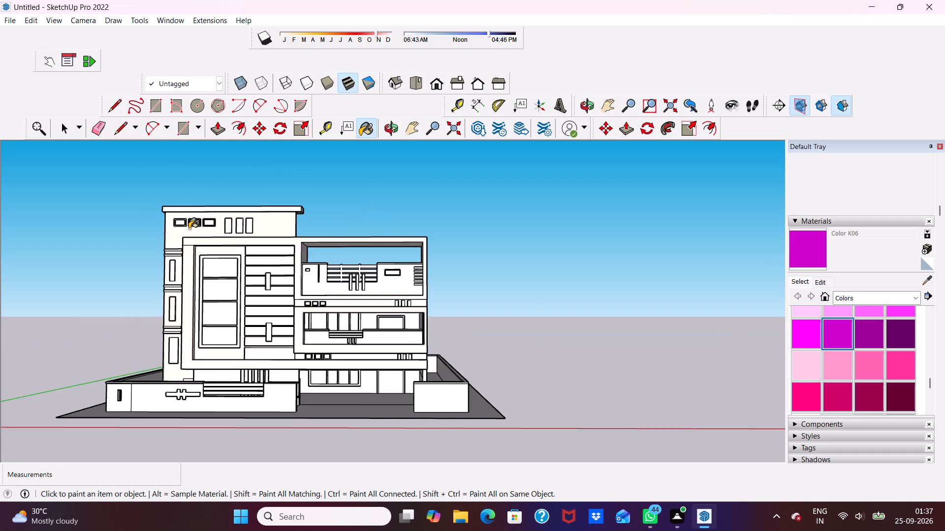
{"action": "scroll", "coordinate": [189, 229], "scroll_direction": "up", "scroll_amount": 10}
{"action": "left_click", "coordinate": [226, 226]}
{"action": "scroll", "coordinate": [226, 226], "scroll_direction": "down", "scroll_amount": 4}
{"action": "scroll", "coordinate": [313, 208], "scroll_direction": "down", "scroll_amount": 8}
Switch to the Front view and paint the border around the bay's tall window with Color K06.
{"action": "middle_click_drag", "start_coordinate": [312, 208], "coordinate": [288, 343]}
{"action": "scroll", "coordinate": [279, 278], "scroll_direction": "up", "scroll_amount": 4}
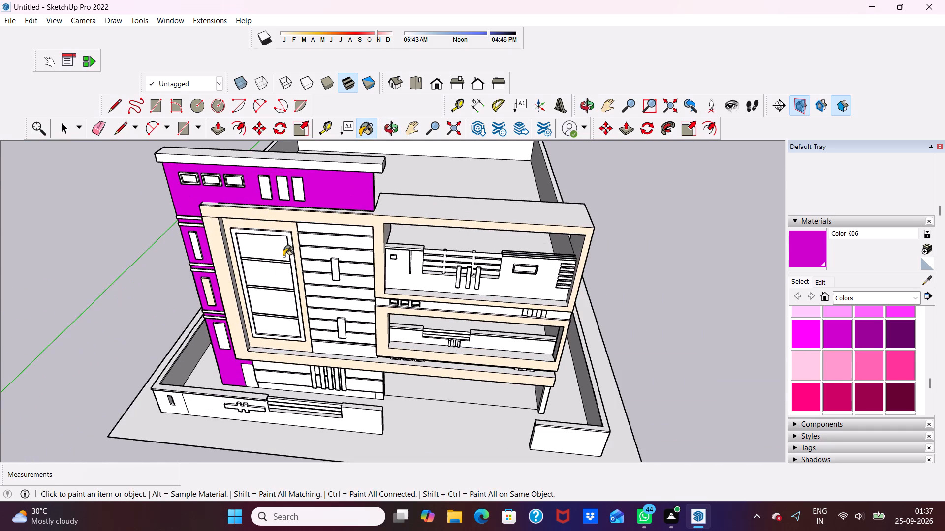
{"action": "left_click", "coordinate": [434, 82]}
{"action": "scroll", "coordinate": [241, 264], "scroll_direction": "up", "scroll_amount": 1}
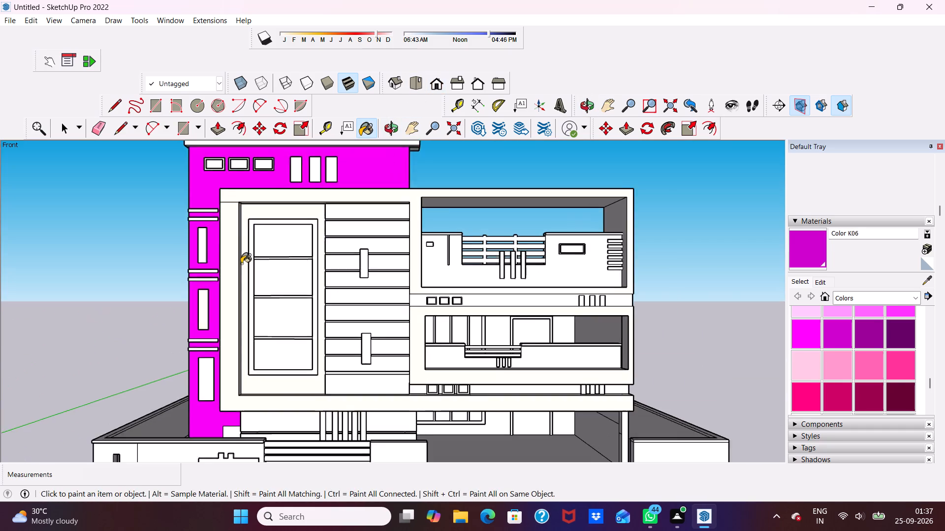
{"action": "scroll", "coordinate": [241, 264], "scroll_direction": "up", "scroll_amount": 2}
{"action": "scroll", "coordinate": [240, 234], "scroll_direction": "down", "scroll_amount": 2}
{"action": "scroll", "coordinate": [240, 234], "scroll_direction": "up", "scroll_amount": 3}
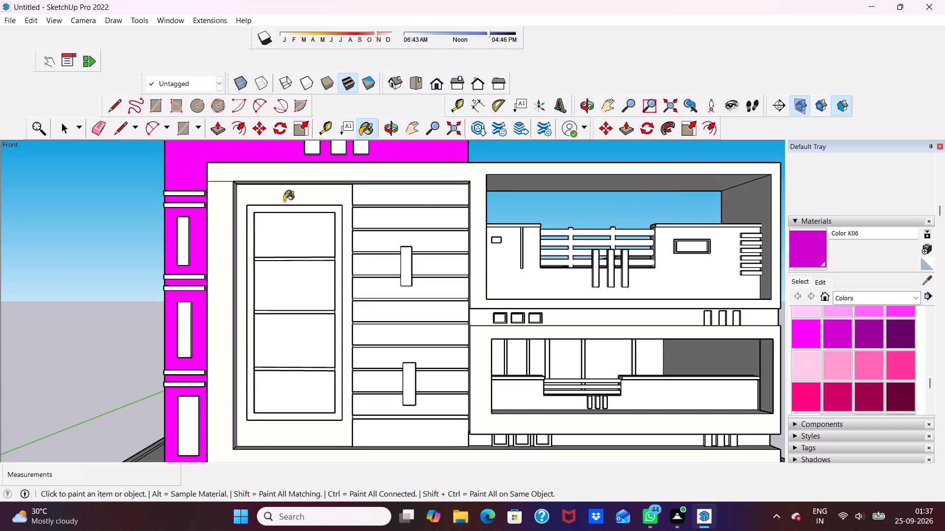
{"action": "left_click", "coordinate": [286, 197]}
Examine the painted tower, side column and windowed bay from several angles.
{"action": "scroll", "coordinate": [289, 200], "scroll_direction": "down", "scroll_amount": 4}
{"action": "middle_click_drag", "start_coordinate": [303, 230], "coordinate": [336, 230]}
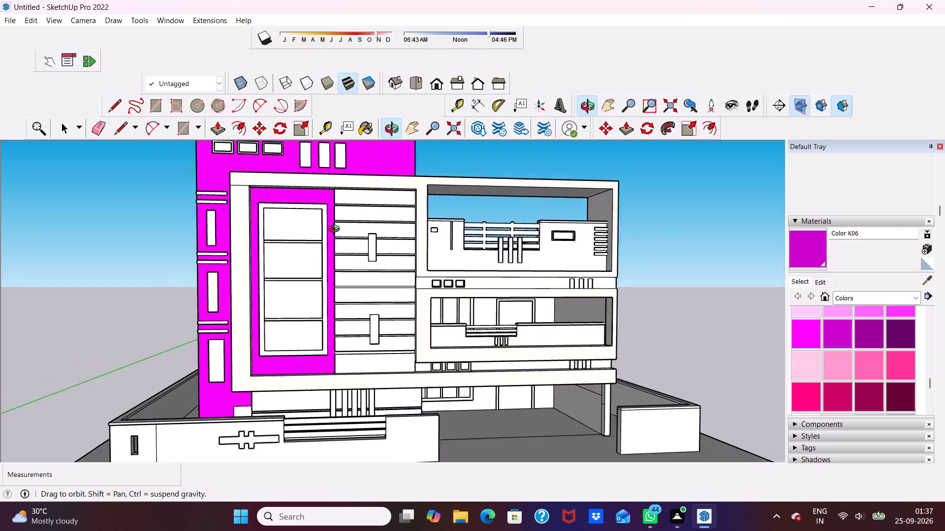
{"action": "middle_click_drag", "start_coordinate": [336, 230], "coordinate": [325, 242]}
{"action": "middle_click_drag", "start_coordinate": [277, 246], "coordinate": [234, 250]}
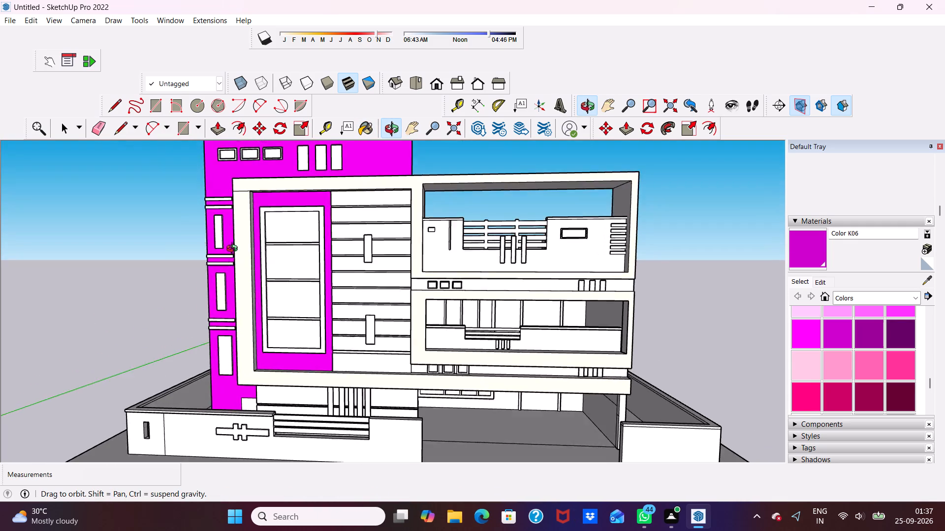
{"action": "middle_click_drag", "start_coordinate": [234, 250], "coordinate": [301, 222]}
{"action": "scroll", "coordinate": [301, 222], "scroll_direction": "up", "scroll_amount": 3}
{"action": "scroll", "coordinate": [299, 226], "scroll_direction": "down", "scroll_amount": 3}
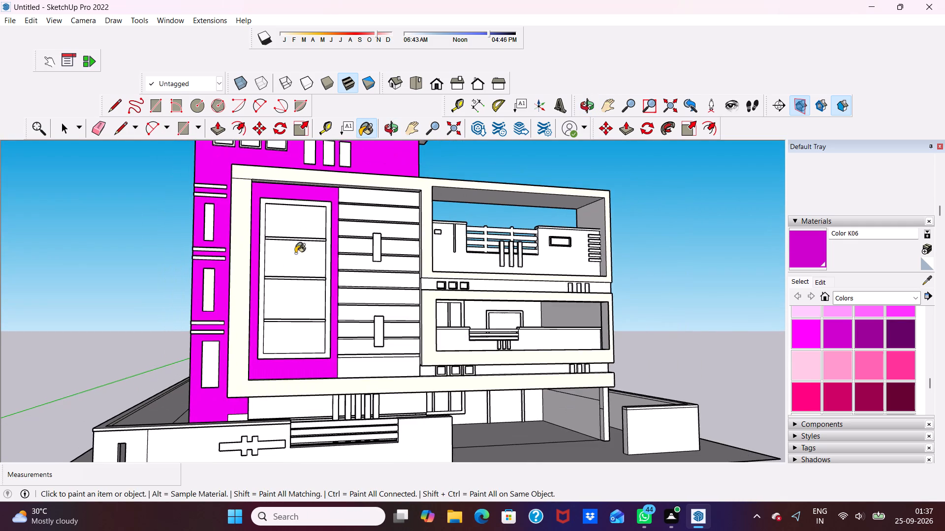
{"action": "scroll", "coordinate": [186, 429], "scroll_direction": "up", "scroll_amount": 3}
{"action": "scroll", "coordinate": [203, 358], "scroll_direction": "down", "scroll_amount": 4}
{"action": "middle_click_drag", "start_coordinate": [243, 315], "coordinate": [191, 405]}
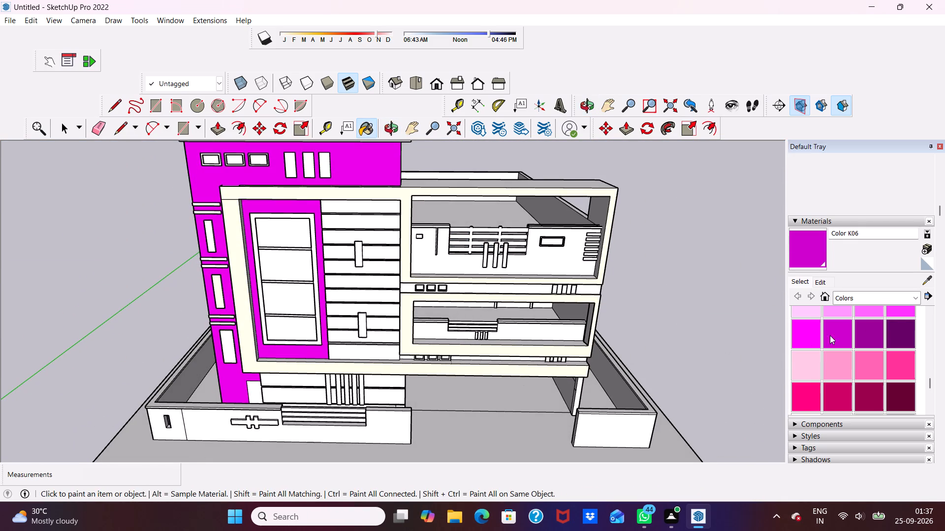
Repaint the rooftop tower wall and side column with Color K07.
{"action": "left_click", "coordinate": [868, 328]}
{"action": "scroll", "coordinate": [253, 262], "scroll_direction": "up", "scroll_amount": 2}
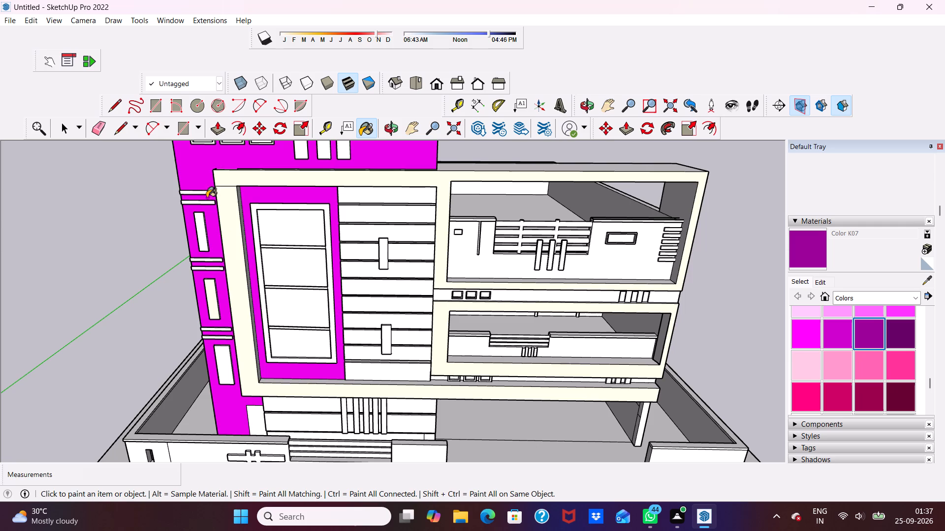
{"action": "left_click", "coordinate": [198, 184]}
{"action": "scroll", "coordinate": [235, 196], "scroll_direction": "down", "scroll_amount": 4}
{"action": "middle_click_drag", "start_coordinate": [304, 245], "coordinate": [322, 193]}
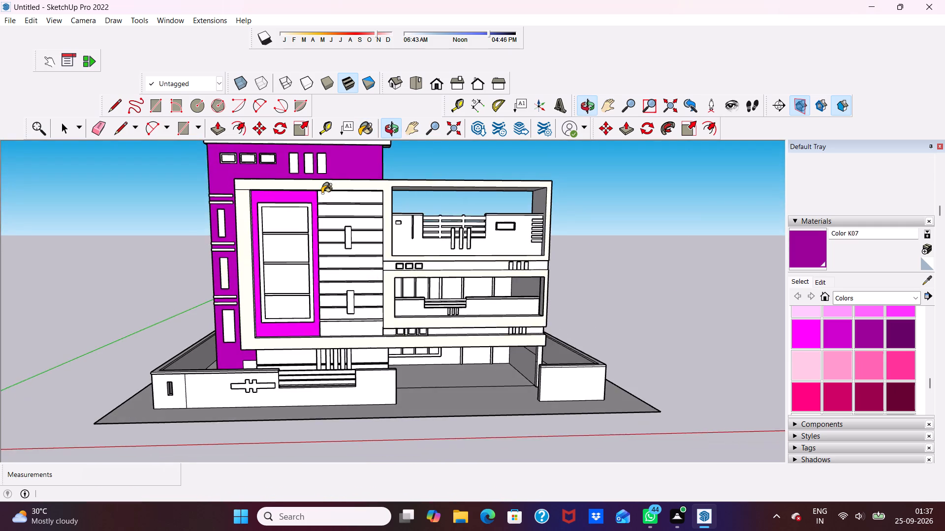
Repaint the border around the bay's tall window with Color K07.
{"action": "scroll", "coordinate": [324, 217], "scroll_direction": "up", "scroll_amount": 4}
{"action": "left_click", "coordinate": [309, 259]}
{"action": "scroll", "coordinate": [309, 259], "scroll_direction": "down", "scroll_amount": 5}
{"action": "middle_click_drag", "start_coordinate": [317, 265], "coordinate": [303, 247]}
{"action": "scroll", "coordinate": [303, 247], "scroll_direction": "up", "scroll_amount": 5}
{"action": "scroll", "coordinate": [303, 247], "scroll_direction": "down", "scroll_amount": 1}
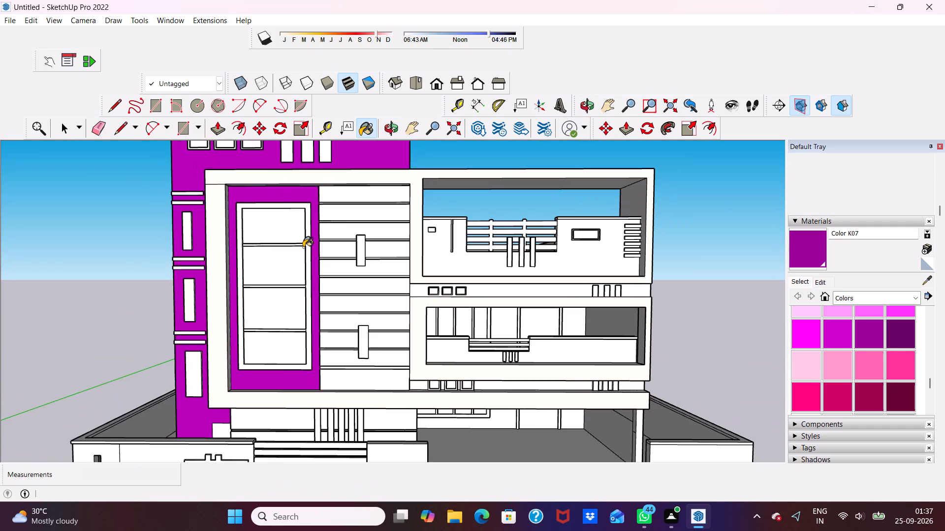
Paint the two recessed bands beneath the upper and lower balconies with Color K07.
{"action": "scroll", "coordinate": [303, 247], "scroll_direction": "down", "scroll_amount": 3}
{"action": "scroll", "coordinate": [420, 292], "scroll_direction": "up", "scroll_amount": 8}
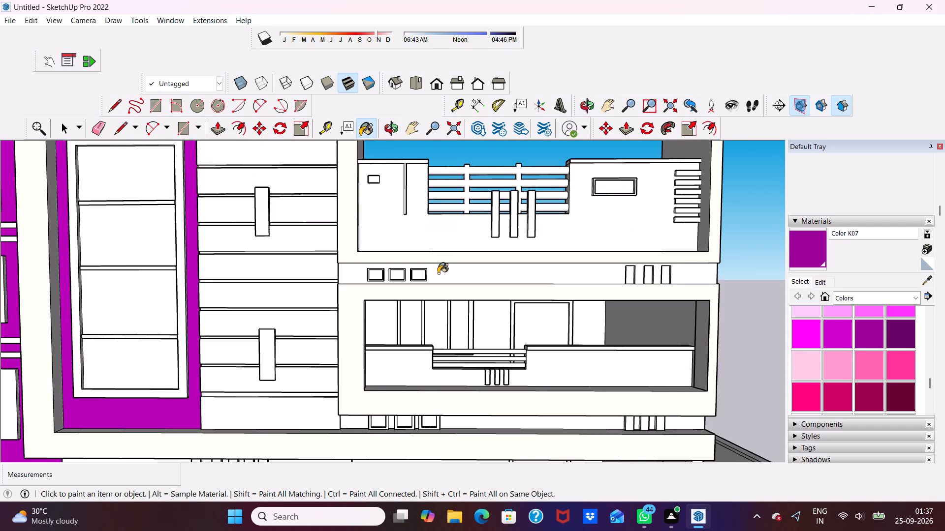
{"action": "left_click", "coordinate": [438, 273]}
{"action": "scroll", "coordinate": [438, 273], "scroll_direction": "down", "scroll_amount": 5}
{"action": "middle_click_drag", "start_coordinate": [439, 273], "coordinate": [457, 230]}
{"action": "scroll", "coordinate": [453, 344], "scroll_direction": "up", "scroll_amount": 4}
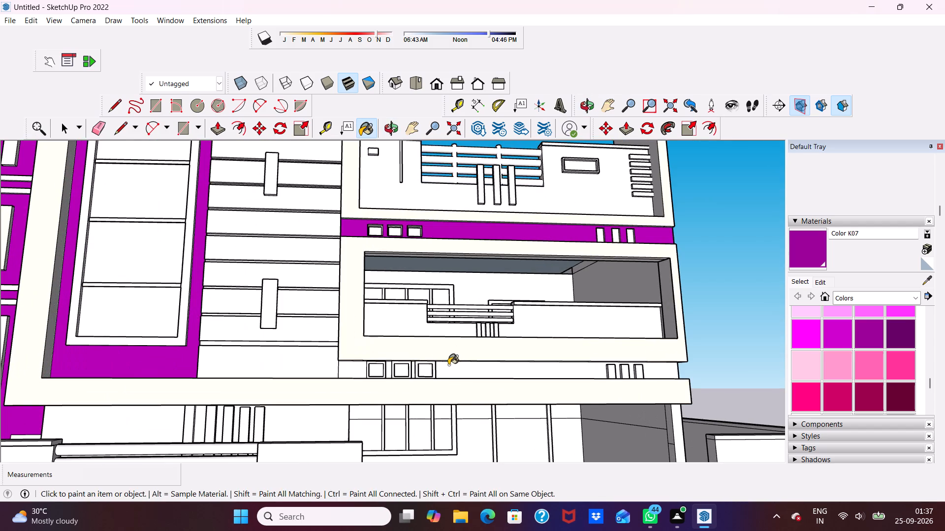
{"action": "left_click", "coordinate": [448, 373]}
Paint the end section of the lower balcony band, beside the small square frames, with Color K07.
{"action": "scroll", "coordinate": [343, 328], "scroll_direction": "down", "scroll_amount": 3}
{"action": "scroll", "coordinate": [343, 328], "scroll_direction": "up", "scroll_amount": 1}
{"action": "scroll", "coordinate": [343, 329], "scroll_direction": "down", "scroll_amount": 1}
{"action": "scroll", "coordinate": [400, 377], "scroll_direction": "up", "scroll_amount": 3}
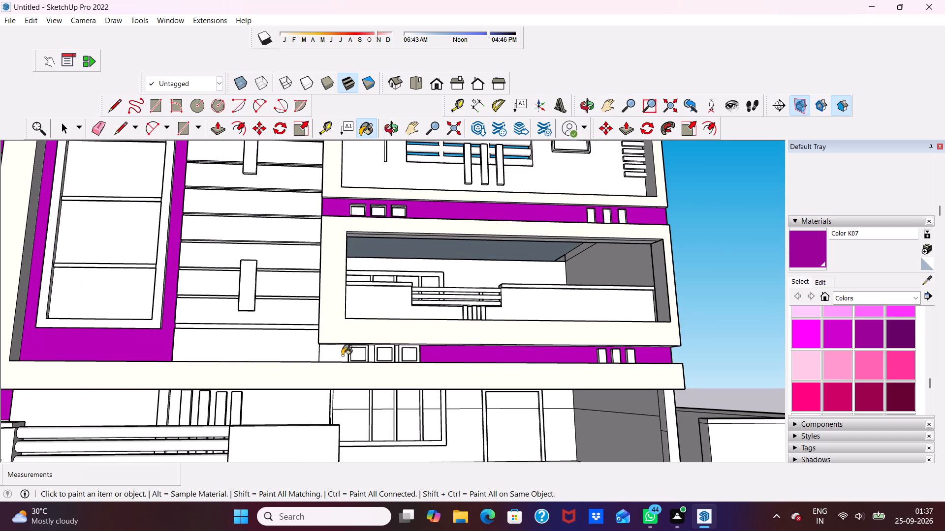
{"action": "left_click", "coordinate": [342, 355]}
Examine the painted balcony bands against the rest of the front facade.
{"action": "scroll", "coordinate": [219, 350], "scroll_direction": "down", "scroll_amount": 7}
{"action": "middle_click_drag", "start_coordinate": [464, 361], "coordinate": [472, 381]}
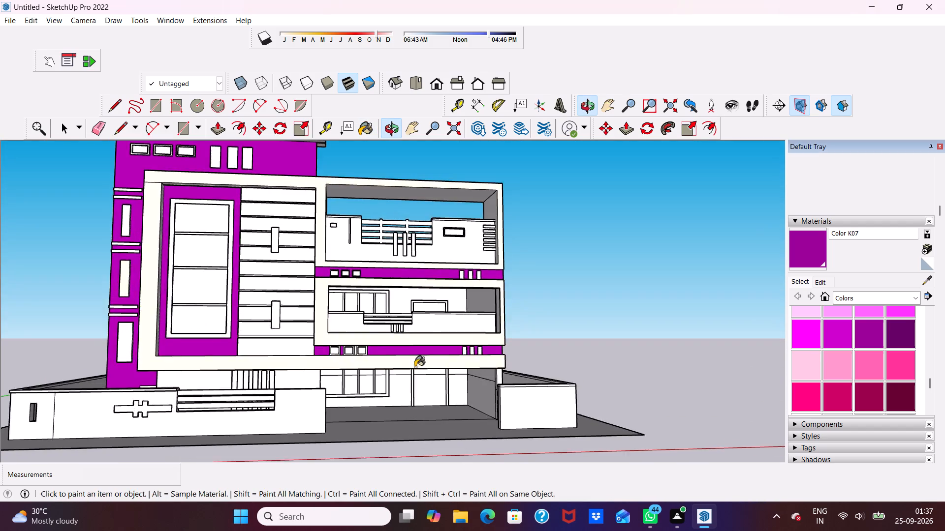
{"action": "scroll", "coordinate": [356, 321], "scroll_direction": "up", "scroll_amount": 4}
{"action": "scroll", "coordinate": [349, 300], "scroll_direction": "down", "scroll_amount": 6}
{"action": "scroll", "coordinate": [331, 257], "scroll_direction": "up", "scroll_amount": 3}
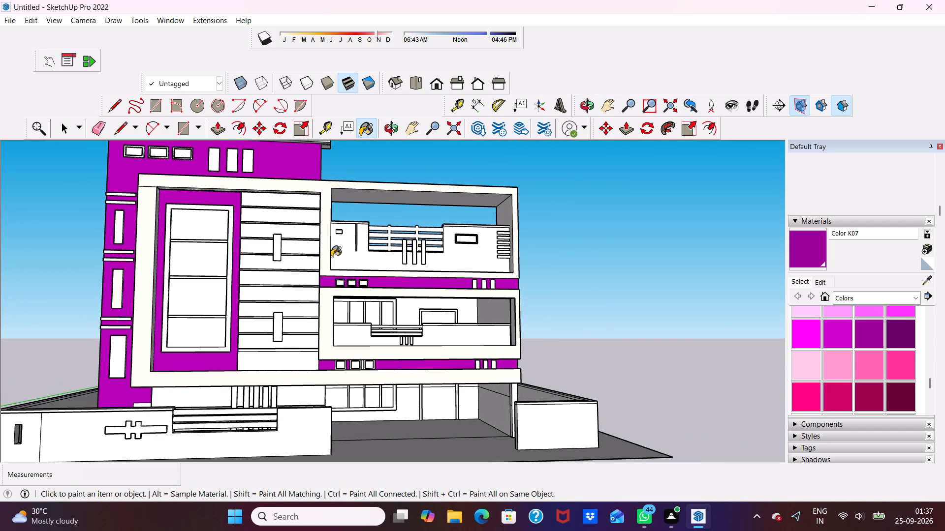
{"action": "scroll", "coordinate": [331, 257], "scroll_direction": "down", "scroll_amount": 3}
{"action": "scroll", "coordinate": [195, 247], "scroll_direction": "up", "scroll_amount": 2}
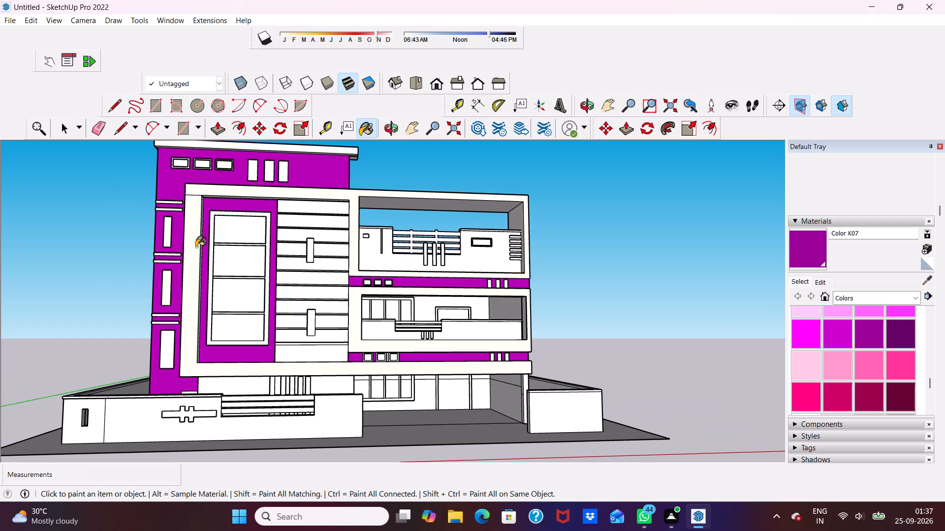
{"action": "scroll", "coordinate": [240, 299], "scroll_direction": "down", "scroll_amount": 2}
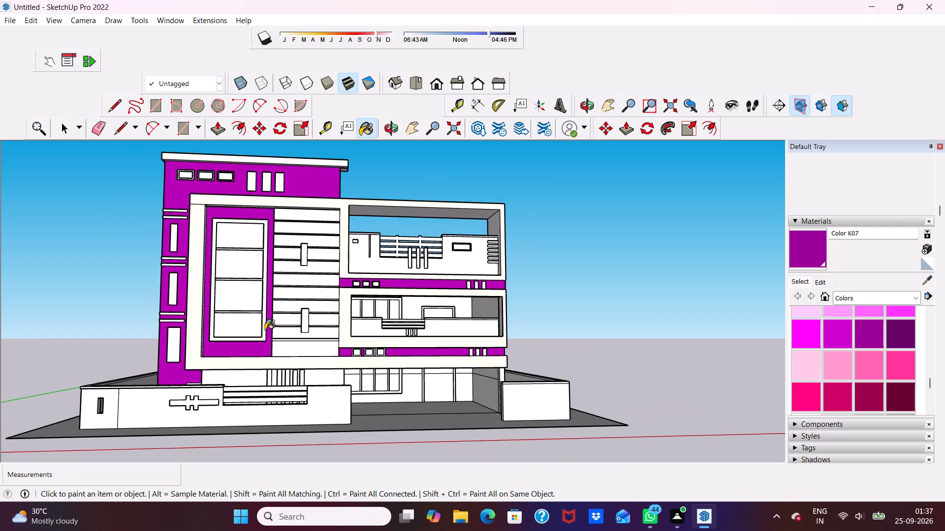
{"action": "scroll", "coordinate": [265, 330], "scroll_direction": "down", "scroll_amount": 4}
{"action": "scroll", "coordinate": [385, 377], "scroll_direction": "up", "scroll_amount": 3}
{"action": "scroll", "coordinate": [375, 260], "scroll_direction": "up", "scroll_amount": 4}
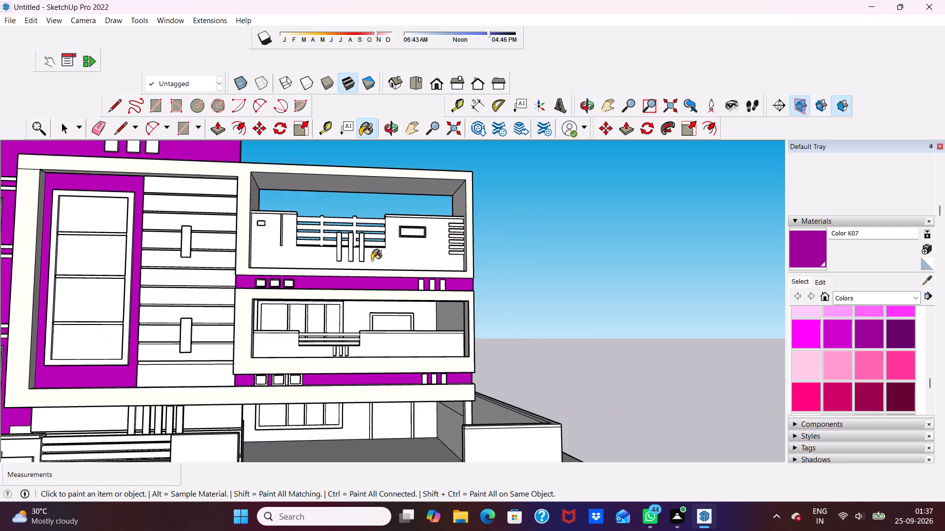
{"action": "scroll", "coordinate": [315, 256], "scroll_direction": "up", "scroll_amount": 2}
{"action": "scroll", "coordinate": [316, 255], "scroll_direction": "down", "scroll_amount": 2}
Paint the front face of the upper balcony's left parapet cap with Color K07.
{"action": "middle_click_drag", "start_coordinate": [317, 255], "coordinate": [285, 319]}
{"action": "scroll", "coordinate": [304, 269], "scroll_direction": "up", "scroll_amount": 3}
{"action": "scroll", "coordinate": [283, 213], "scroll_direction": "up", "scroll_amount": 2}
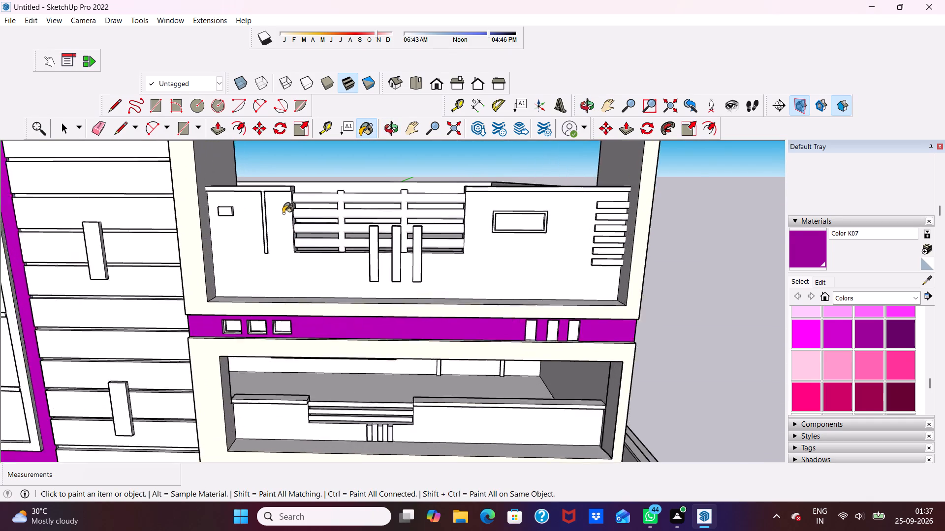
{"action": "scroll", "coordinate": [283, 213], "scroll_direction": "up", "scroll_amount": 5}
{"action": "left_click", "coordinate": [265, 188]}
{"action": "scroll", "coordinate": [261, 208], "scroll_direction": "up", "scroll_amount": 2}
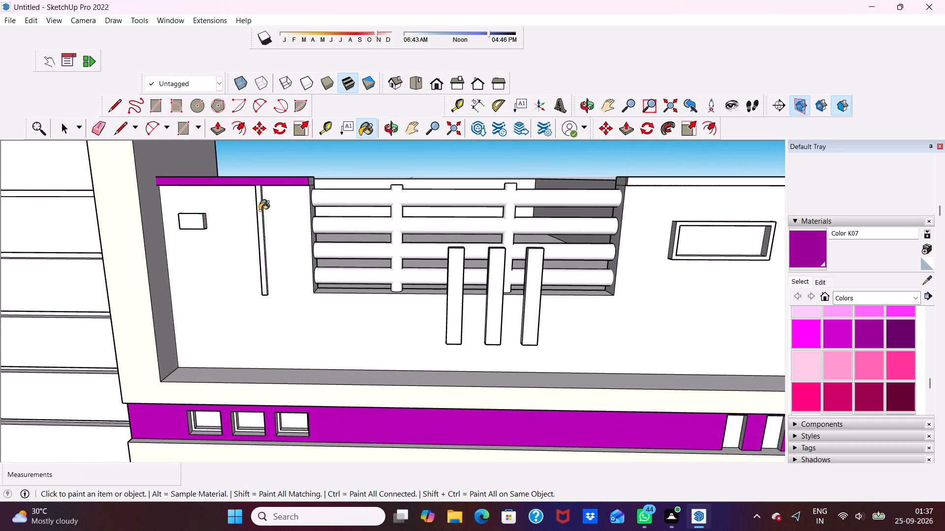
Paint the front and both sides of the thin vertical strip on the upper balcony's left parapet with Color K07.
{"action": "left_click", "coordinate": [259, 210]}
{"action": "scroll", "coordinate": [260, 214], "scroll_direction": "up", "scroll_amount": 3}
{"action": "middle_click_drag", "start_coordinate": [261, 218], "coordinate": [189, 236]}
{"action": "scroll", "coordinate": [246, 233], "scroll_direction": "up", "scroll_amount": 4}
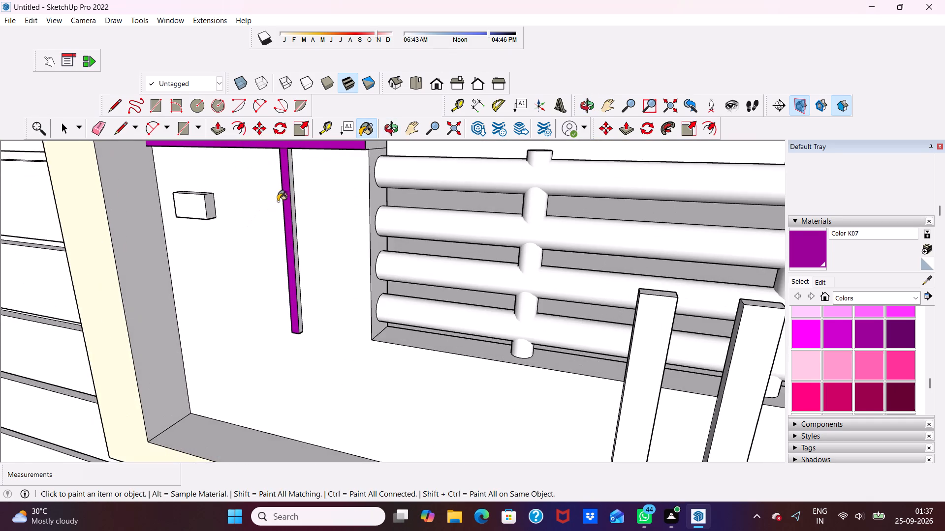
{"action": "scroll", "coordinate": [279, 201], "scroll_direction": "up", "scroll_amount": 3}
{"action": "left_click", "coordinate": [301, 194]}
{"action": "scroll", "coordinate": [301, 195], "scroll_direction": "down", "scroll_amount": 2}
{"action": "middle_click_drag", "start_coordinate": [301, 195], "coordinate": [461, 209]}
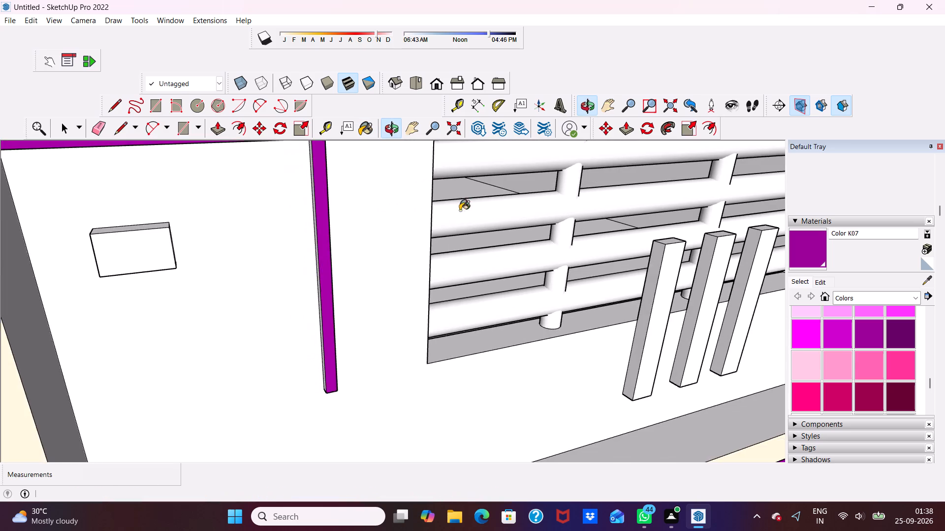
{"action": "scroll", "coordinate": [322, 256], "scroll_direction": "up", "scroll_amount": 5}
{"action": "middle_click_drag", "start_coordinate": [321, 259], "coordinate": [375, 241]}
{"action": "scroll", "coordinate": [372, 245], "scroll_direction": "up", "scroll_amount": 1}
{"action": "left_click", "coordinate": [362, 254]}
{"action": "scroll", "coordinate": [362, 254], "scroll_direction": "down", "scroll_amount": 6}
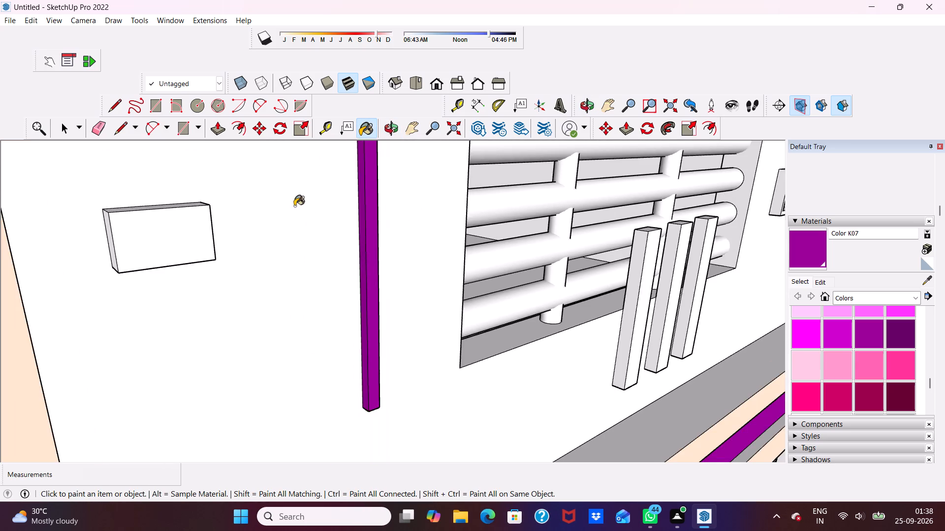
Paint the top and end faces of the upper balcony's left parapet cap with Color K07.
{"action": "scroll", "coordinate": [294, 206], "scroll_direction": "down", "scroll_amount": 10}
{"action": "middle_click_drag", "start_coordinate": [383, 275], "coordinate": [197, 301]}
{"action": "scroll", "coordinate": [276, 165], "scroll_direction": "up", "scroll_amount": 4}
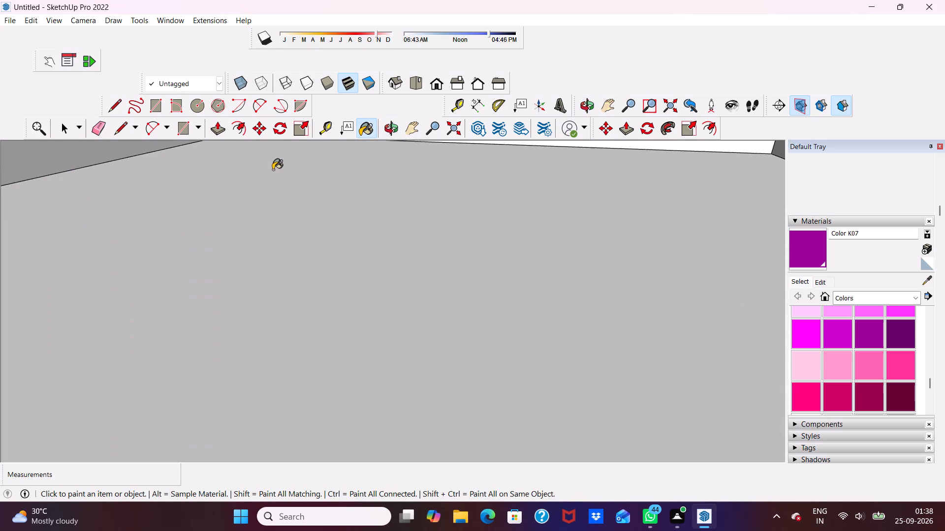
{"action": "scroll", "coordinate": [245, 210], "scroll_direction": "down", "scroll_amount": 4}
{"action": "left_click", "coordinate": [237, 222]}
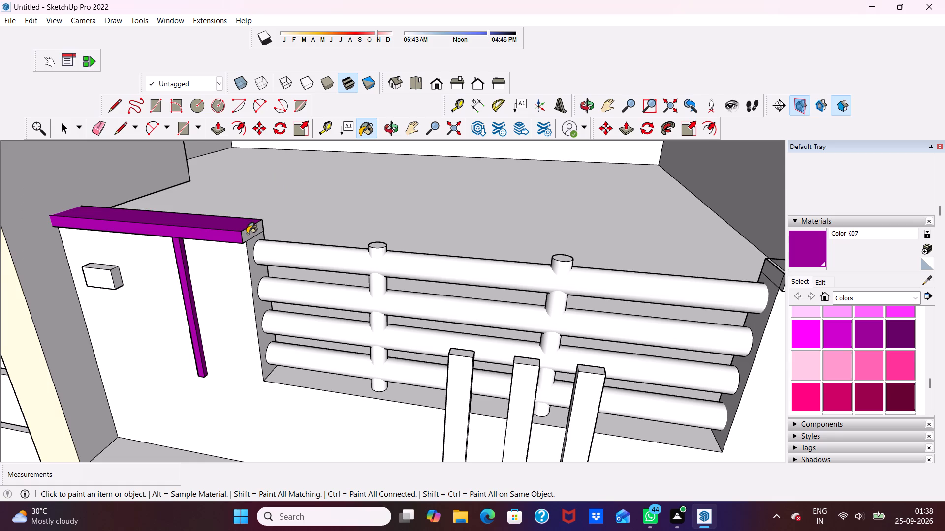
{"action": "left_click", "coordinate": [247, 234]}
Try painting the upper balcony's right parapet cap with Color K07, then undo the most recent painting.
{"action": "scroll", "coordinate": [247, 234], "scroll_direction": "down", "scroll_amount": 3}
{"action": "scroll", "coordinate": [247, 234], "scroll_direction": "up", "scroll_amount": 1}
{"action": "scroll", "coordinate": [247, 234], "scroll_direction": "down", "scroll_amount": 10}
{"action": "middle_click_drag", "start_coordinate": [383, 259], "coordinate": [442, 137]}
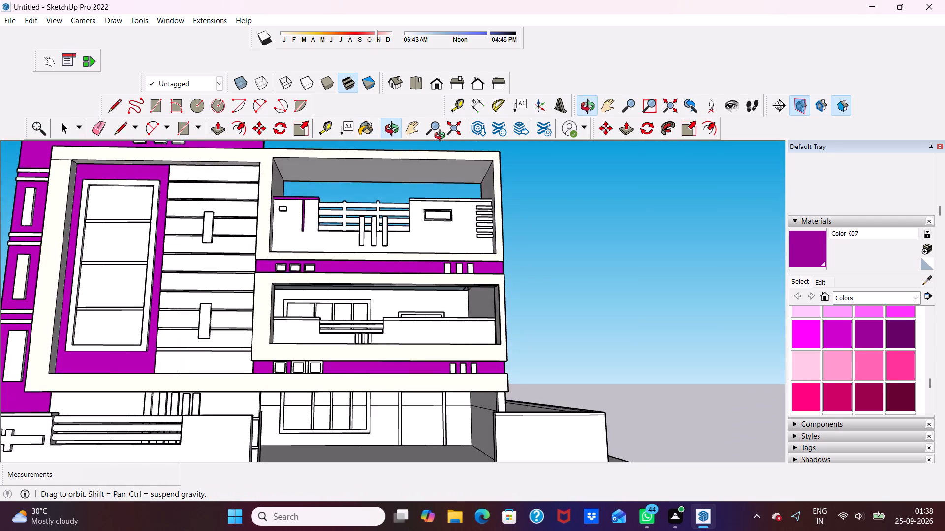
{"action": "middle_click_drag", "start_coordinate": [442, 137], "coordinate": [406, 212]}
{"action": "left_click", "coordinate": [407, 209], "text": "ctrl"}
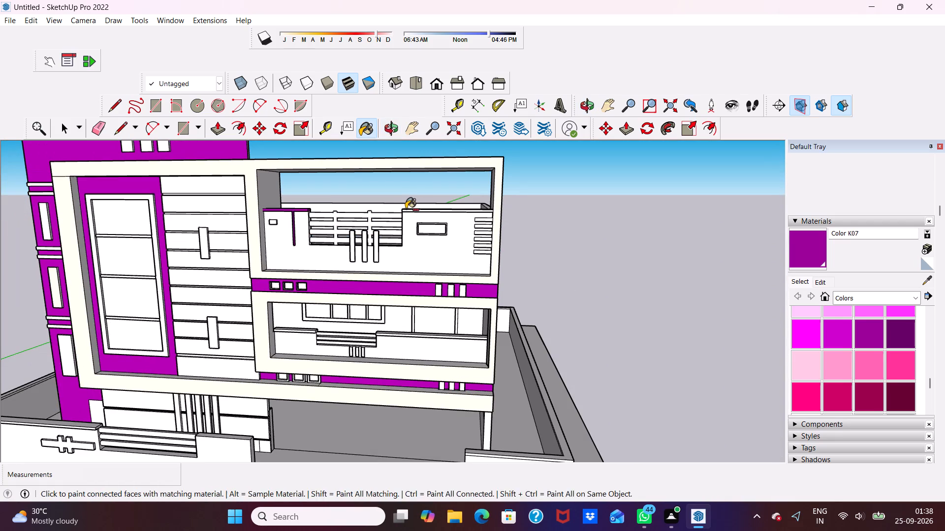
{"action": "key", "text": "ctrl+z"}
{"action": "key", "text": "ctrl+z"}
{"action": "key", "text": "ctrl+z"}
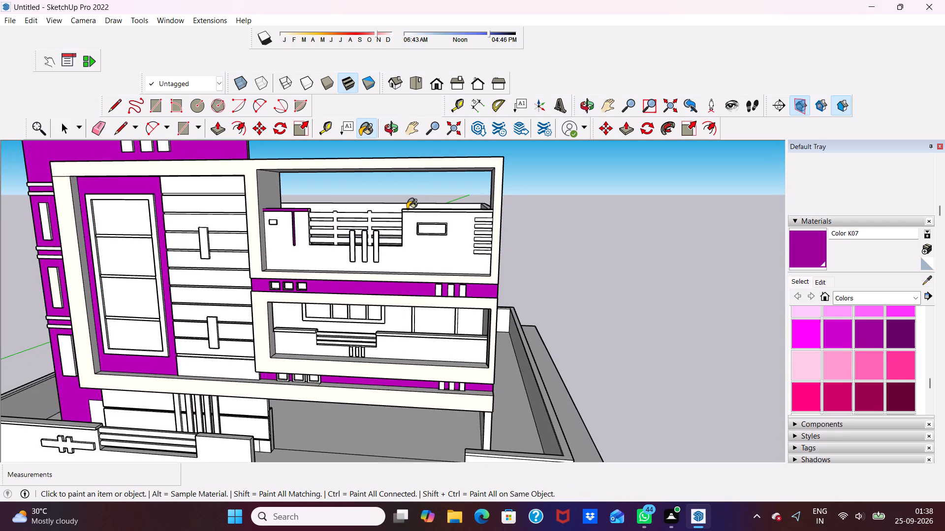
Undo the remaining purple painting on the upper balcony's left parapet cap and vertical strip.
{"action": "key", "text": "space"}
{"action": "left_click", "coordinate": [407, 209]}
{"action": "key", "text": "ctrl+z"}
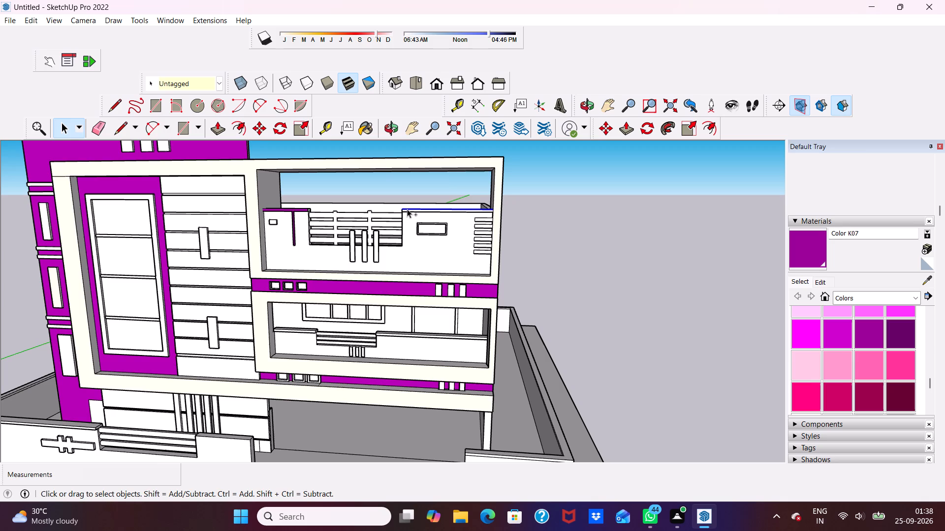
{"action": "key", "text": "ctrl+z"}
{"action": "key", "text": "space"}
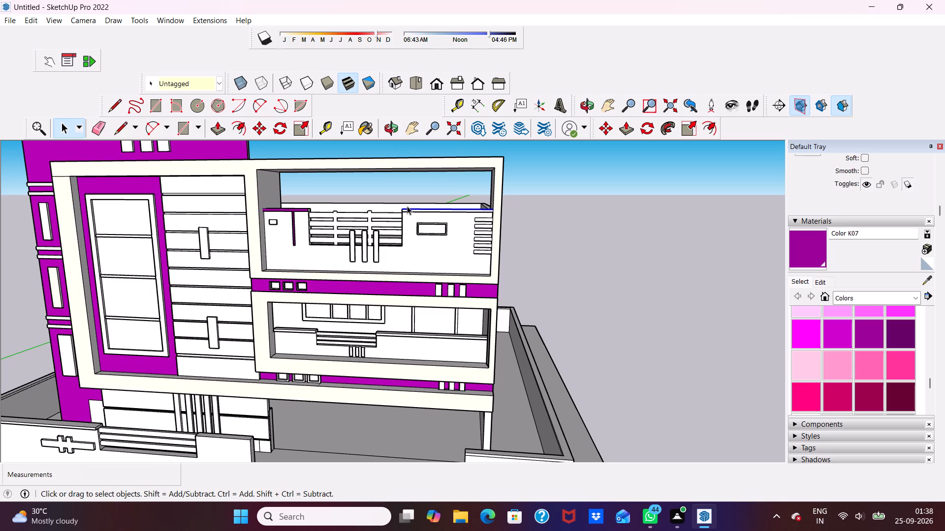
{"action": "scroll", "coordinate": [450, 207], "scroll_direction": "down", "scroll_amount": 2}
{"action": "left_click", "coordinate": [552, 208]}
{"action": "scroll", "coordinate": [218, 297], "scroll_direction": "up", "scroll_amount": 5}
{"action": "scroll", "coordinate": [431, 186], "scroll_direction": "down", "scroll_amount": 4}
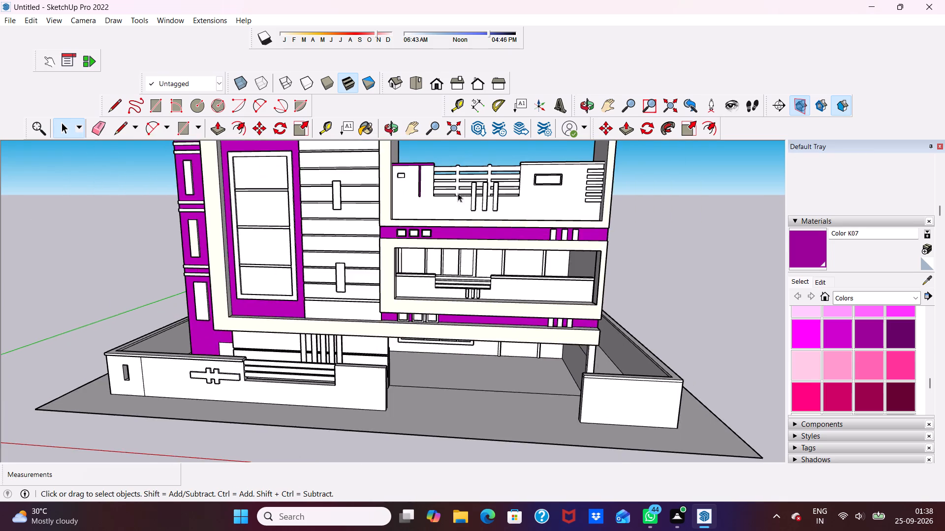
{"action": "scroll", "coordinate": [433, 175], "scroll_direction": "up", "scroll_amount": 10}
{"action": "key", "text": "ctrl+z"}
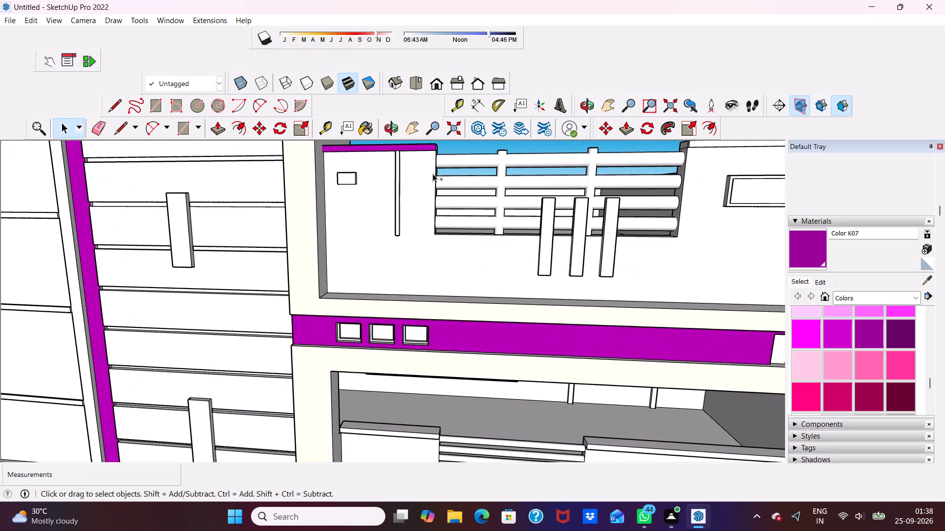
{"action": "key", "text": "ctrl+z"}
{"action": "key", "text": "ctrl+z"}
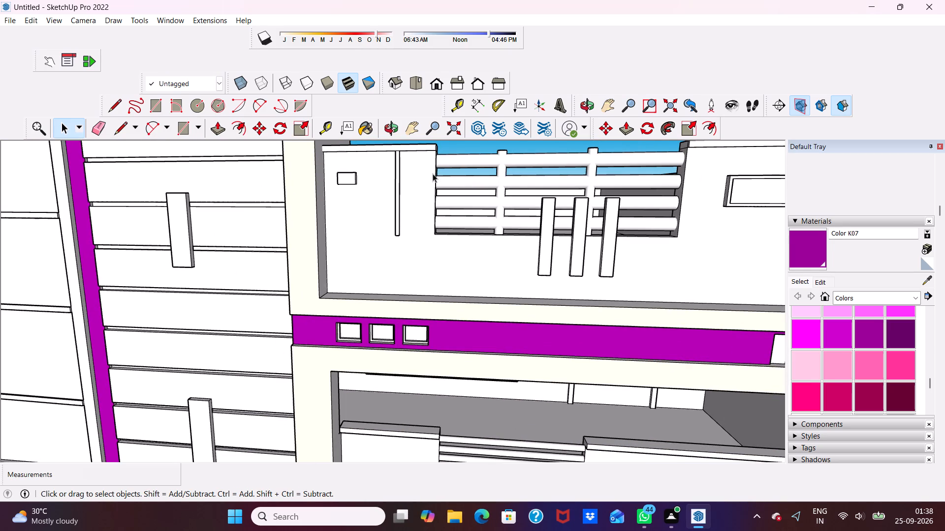
Examine the balconies and front facade from above and from the front.
{"action": "scroll", "coordinate": [433, 174], "scroll_direction": "down", "scroll_amount": 5}
{"action": "middle_click_drag", "start_coordinate": [433, 179], "coordinate": [396, 328]}
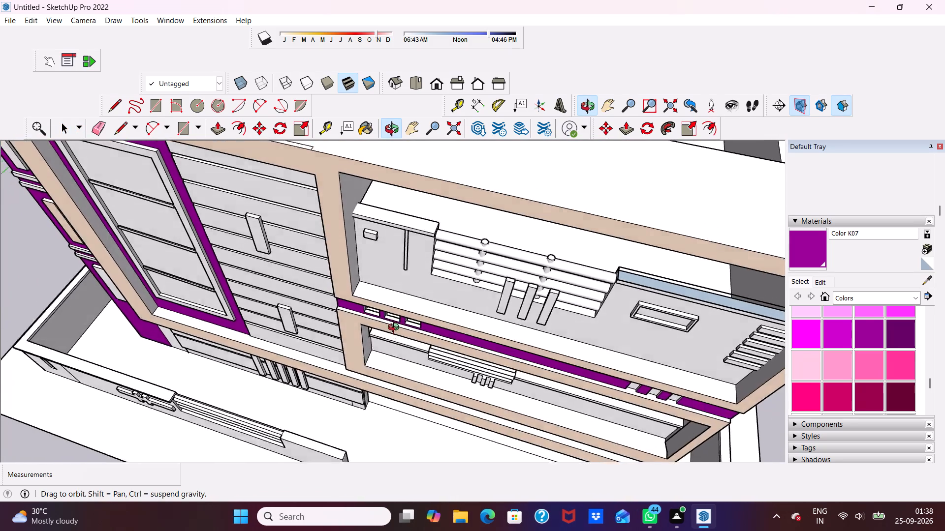
{"action": "middle_click_drag", "start_coordinate": [396, 328], "coordinate": [437, 191]}
{"action": "scroll", "coordinate": [434, 192], "scroll_direction": "down", "scroll_amount": 5}
{"action": "scroll", "coordinate": [277, 283], "scroll_direction": "down", "scroll_amount": 3}
{"action": "middle_click_drag", "start_coordinate": [303, 272], "coordinate": [338, 225]}
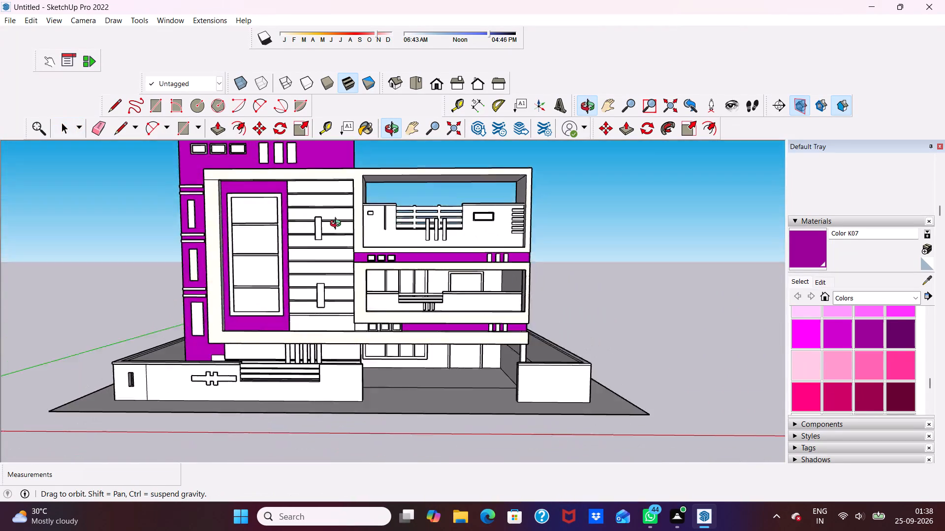
{"action": "middle_click_drag", "start_coordinate": [338, 225], "coordinate": [298, 275]}
{"action": "scroll", "coordinate": [306, 266], "scroll_direction": "up", "scroll_amount": 4}
{"action": "scroll", "coordinate": [307, 266], "scroll_direction": "down", "scroll_amount": 4}
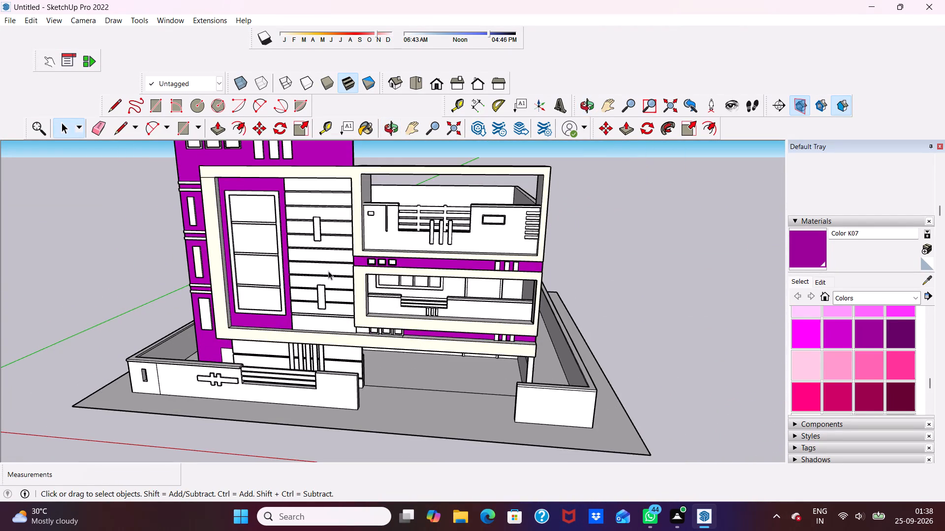
Paint the lower balcony band's end section and the gaps between its small square frames with Color K07.
{"action": "middle_click_drag", "start_coordinate": [328, 271], "coordinate": [411, 267]}
{"action": "middle_click", "coordinate": [411, 267]}
{"action": "scroll", "coordinate": [411, 267], "scroll_direction": "up", "scroll_amount": 4}
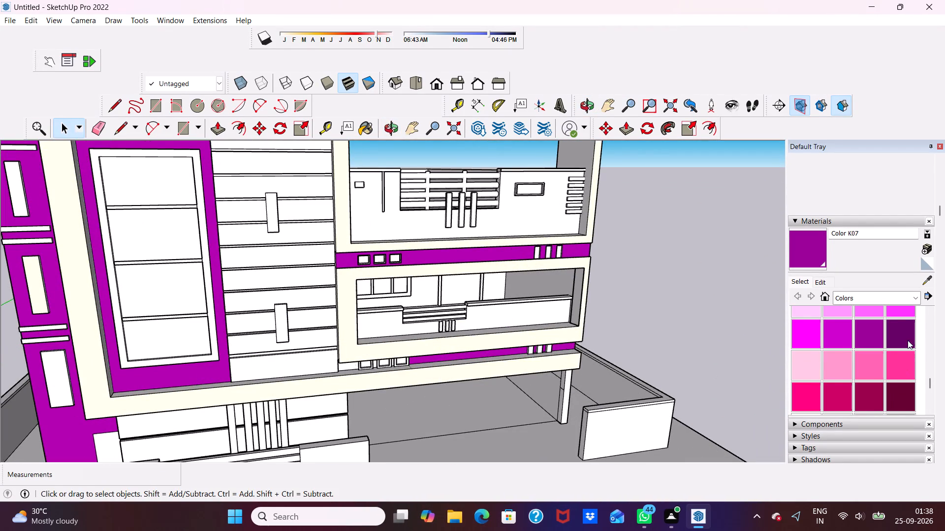
{"action": "left_click", "coordinate": [860, 327]}
{"action": "scroll", "coordinate": [603, 413], "scroll_direction": "up", "scroll_amount": 2}
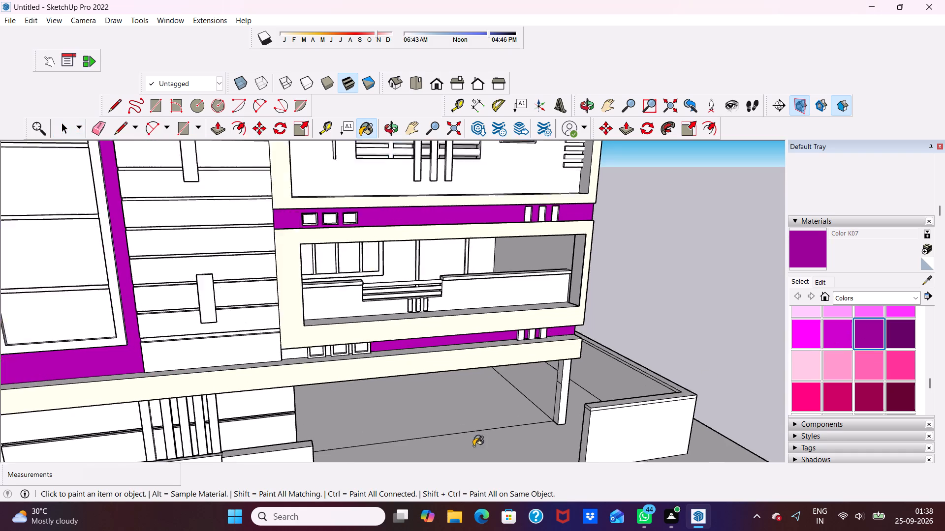
{"action": "scroll", "coordinate": [473, 446], "scroll_direction": "up", "scroll_amount": 2}
{"action": "scroll", "coordinate": [303, 369], "scroll_direction": "up", "scroll_amount": 4}
{"action": "left_click", "coordinate": [238, 314]}
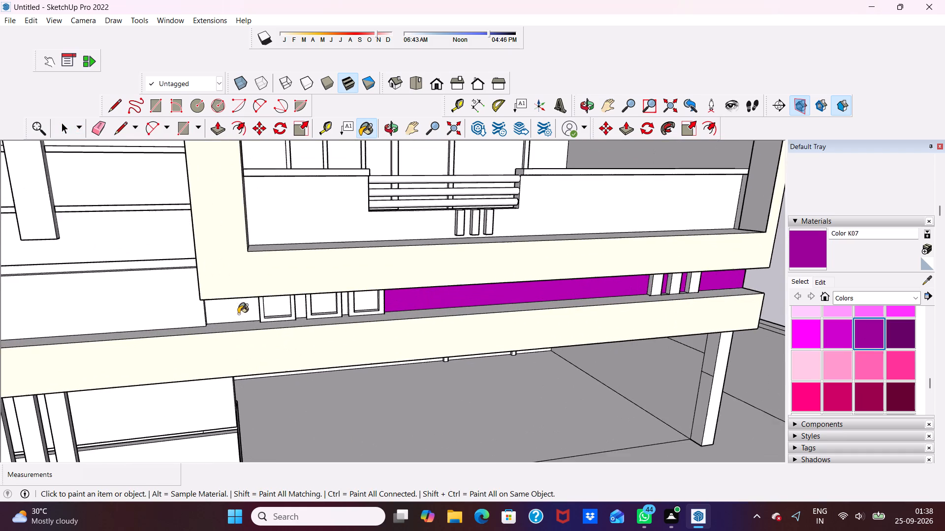
{"action": "scroll", "coordinate": [373, 322], "scroll_direction": "up", "scroll_amount": 3}
{"action": "left_click", "coordinate": [347, 302]}
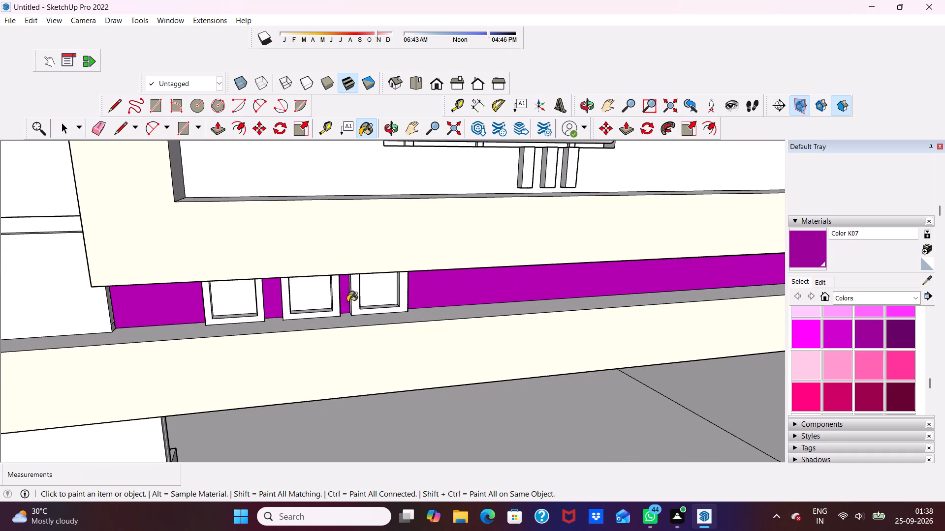
Examine the completed purple balcony bands and the overall front facade.
{"action": "scroll", "coordinate": [347, 302], "scroll_direction": "down", "scroll_amount": 5}
{"action": "middle_click_drag", "start_coordinate": [386, 324], "coordinate": [363, 282]}
{"action": "scroll", "coordinate": [363, 282], "scroll_direction": "up", "scroll_amount": 1}
{"action": "scroll", "coordinate": [363, 282], "scroll_direction": "down", "scroll_amount": 6}
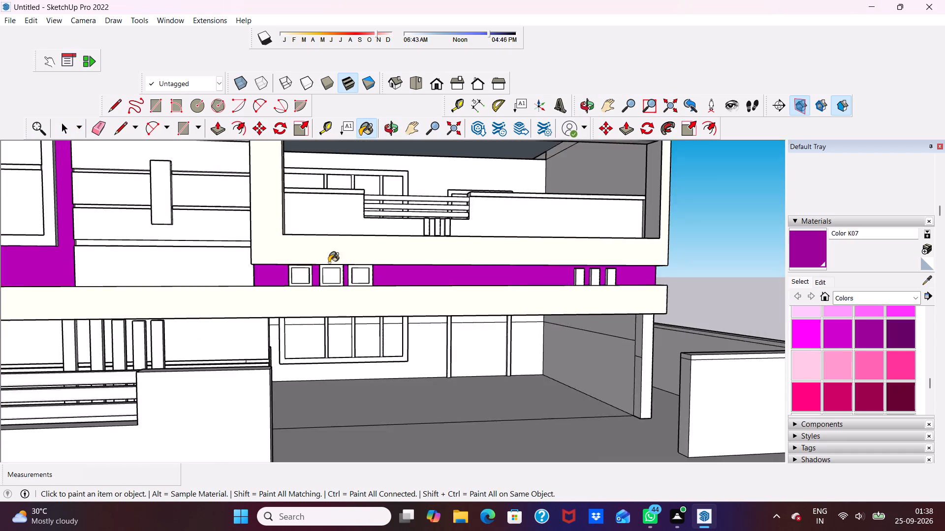
{"action": "scroll", "coordinate": [329, 263], "scroll_direction": "down", "scroll_amount": 8}
{"action": "scroll", "coordinate": [356, 298], "scroll_direction": "up", "scroll_amount": 1}
{"action": "scroll", "coordinate": [195, 274], "scroll_direction": "up", "scroll_amount": 4}
{"action": "scroll", "coordinate": [195, 274], "scroll_direction": "down", "scroll_amount": 4}
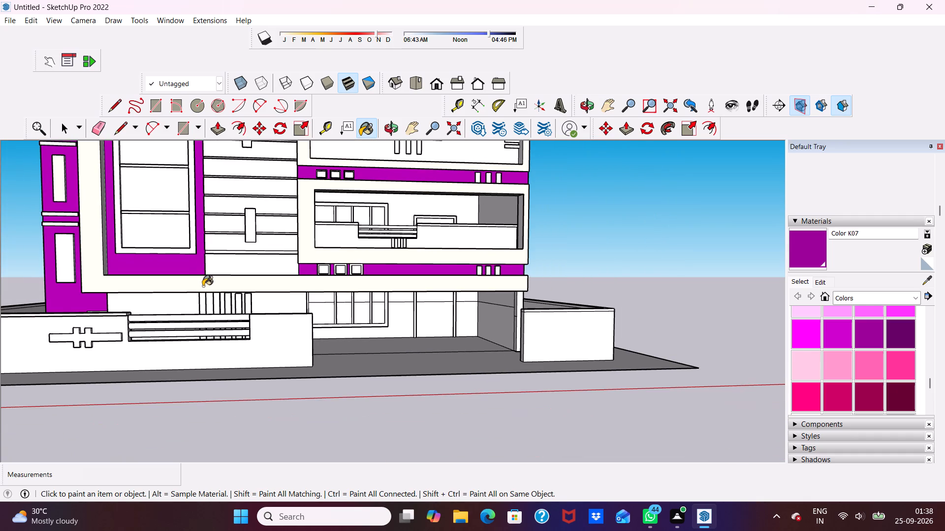
{"action": "scroll", "coordinate": [146, 245], "scroll_direction": "up", "scroll_amount": 4}
{"action": "scroll", "coordinate": [146, 245], "scroll_direction": "down", "scroll_amount": 12}
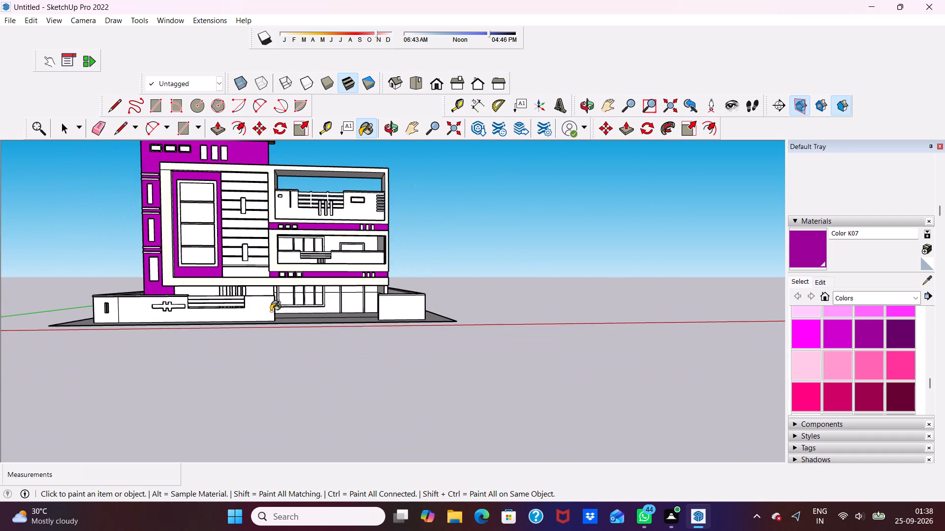
{"action": "scroll", "coordinate": [257, 253], "scroll_direction": "up", "scroll_amount": 4}
{"action": "scroll", "coordinate": [257, 251], "scroll_direction": "down", "scroll_amount": 5}
{"action": "scroll", "coordinate": [262, 244], "scroll_direction": "up", "scroll_amount": 1}
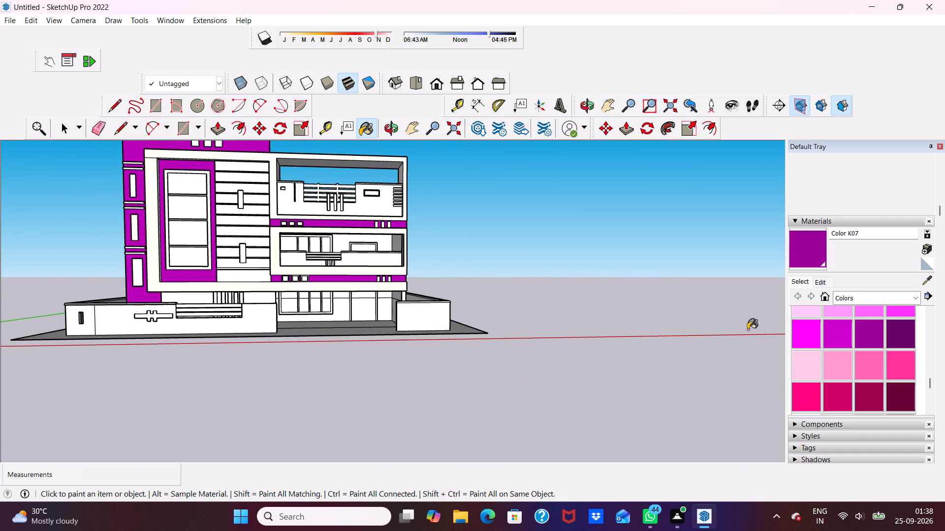
Choose grey Color M05 and paint the front face of the large frame around the bay, striped wall and upper balcony.
{"action": "scroll", "coordinate": [827, 346], "scroll_direction": "down", "scroll_amount": 2}
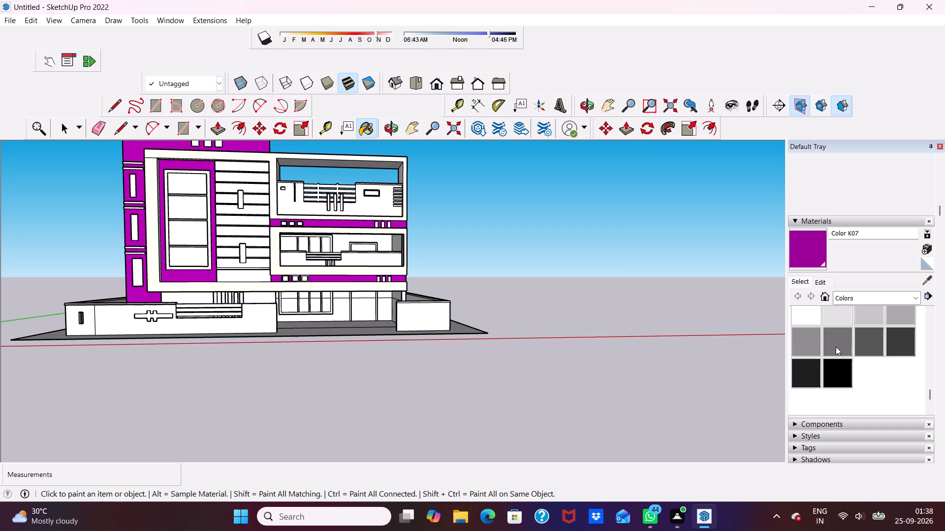
{"action": "left_click", "coordinate": [836, 346]}
{"action": "scroll", "coordinate": [110, 207], "scroll_direction": "up", "scroll_amount": 5}
{"action": "left_click", "coordinate": [163, 200]}
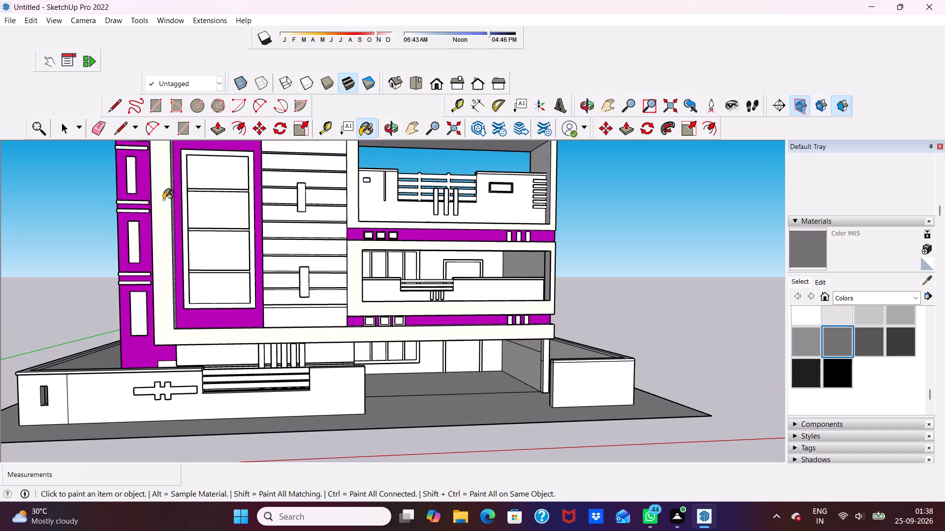
{"action": "scroll", "coordinate": [158, 210], "scroll_direction": "down", "scroll_amount": 6}
{"action": "scroll", "coordinate": [228, 263], "scroll_direction": "up", "scroll_amount": 1}
{"action": "scroll", "coordinate": [224, 265], "scroll_direction": "down", "scroll_amount": 3}
{"action": "middle_click_drag", "start_coordinate": [228, 268], "coordinate": [200, 364]}
{"action": "scroll", "coordinate": [209, 216], "scroll_direction": "up", "scroll_amount": 5}
{"action": "left_click", "coordinate": [189, 195]}
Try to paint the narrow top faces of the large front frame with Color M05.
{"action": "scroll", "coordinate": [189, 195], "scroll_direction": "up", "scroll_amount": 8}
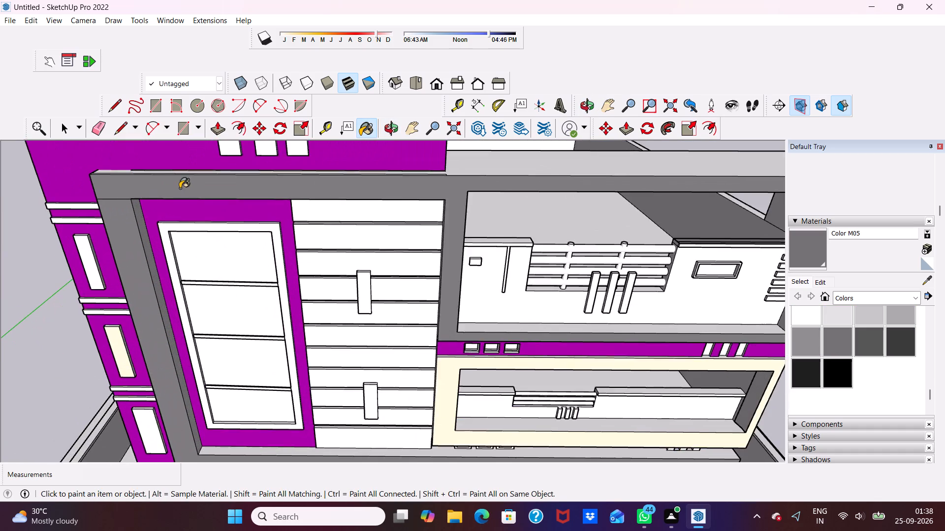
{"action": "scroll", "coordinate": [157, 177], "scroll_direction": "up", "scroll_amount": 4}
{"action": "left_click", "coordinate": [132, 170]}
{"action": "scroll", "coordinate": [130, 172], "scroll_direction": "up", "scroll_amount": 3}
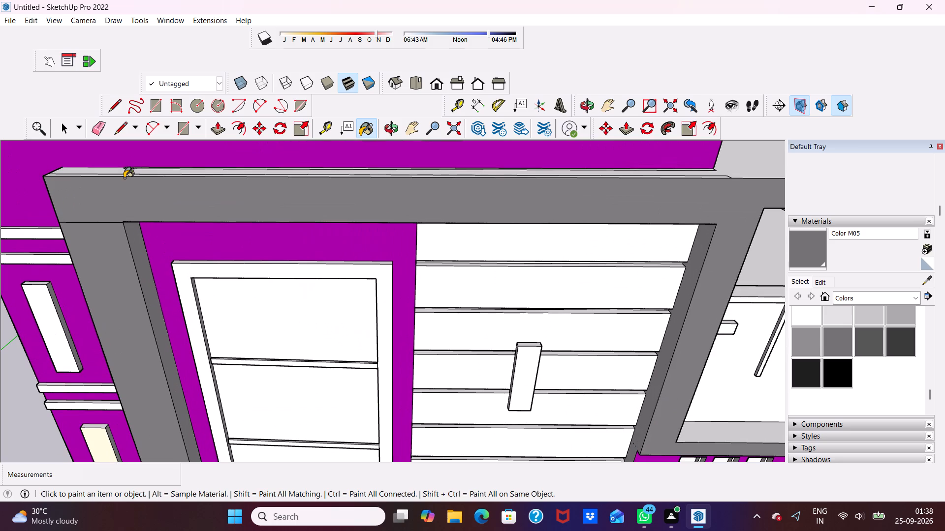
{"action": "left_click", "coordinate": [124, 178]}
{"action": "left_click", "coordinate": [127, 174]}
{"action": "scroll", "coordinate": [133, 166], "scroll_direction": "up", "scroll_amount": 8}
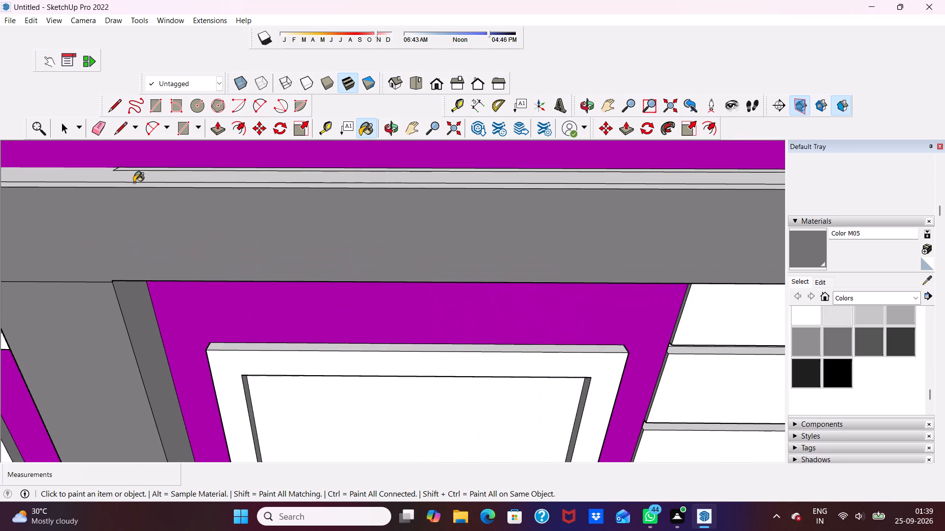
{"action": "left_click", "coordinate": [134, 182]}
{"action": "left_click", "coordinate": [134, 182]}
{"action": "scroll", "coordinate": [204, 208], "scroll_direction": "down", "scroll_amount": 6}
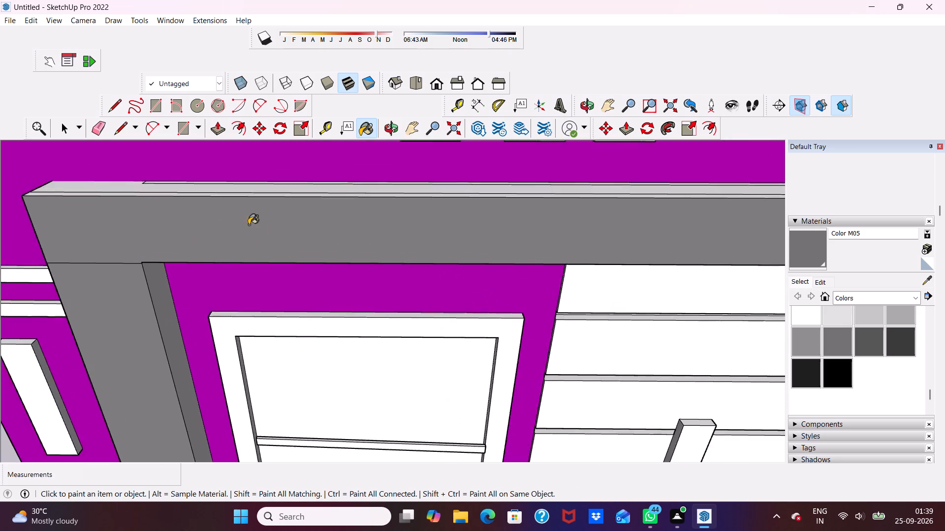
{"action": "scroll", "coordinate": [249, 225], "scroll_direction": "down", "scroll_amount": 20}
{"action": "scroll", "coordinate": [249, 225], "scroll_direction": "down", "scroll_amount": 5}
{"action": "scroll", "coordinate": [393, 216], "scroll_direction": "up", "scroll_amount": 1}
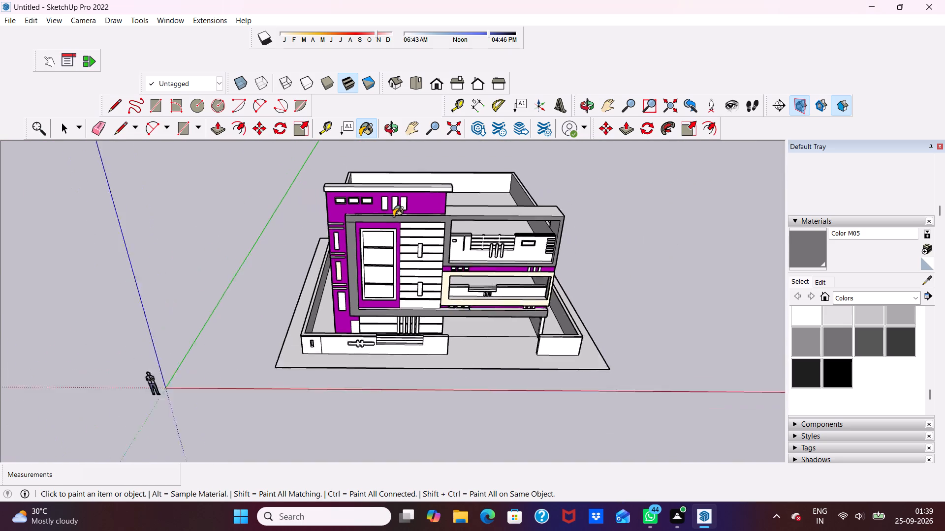
Reselect Color M05 and paint the large front frame's top face and the narrow strip along its front edge.
{"action": "scroll", "coordinate": [393, 216], "scroll_direction": "up", "scroll_amount": 4}
{"action": "scroll", "coordinate": [811, 285], "scroll_direction": "up", "scroll_amount": 1}
{"action": "left_click", "coordinate": [841, 396]}
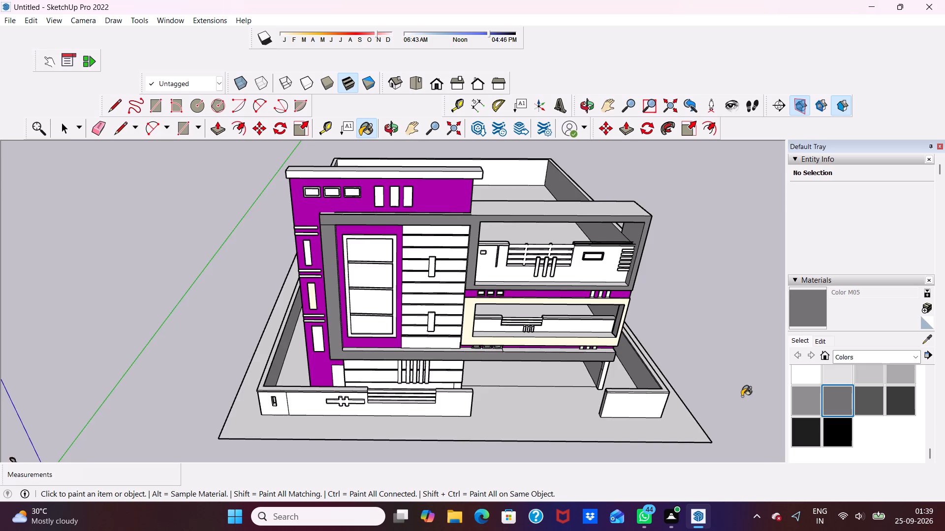
{"action": "scroll", "coordinate": [524, 368], "scroll_direction": "up", "scroll_amount": 3}
{"action": "scroll", "coordinate": [346, 223], "scroll_direction": "up", "scroll_amount": 5}
{"action": "scroll", "coordinate": [337, 206], "scroll_direction": "down", "scroll_amount": 6}
{"action": "scroll", "coordinate": [302, 181], "scroll_direction": "up", "scroll_amount": 4}
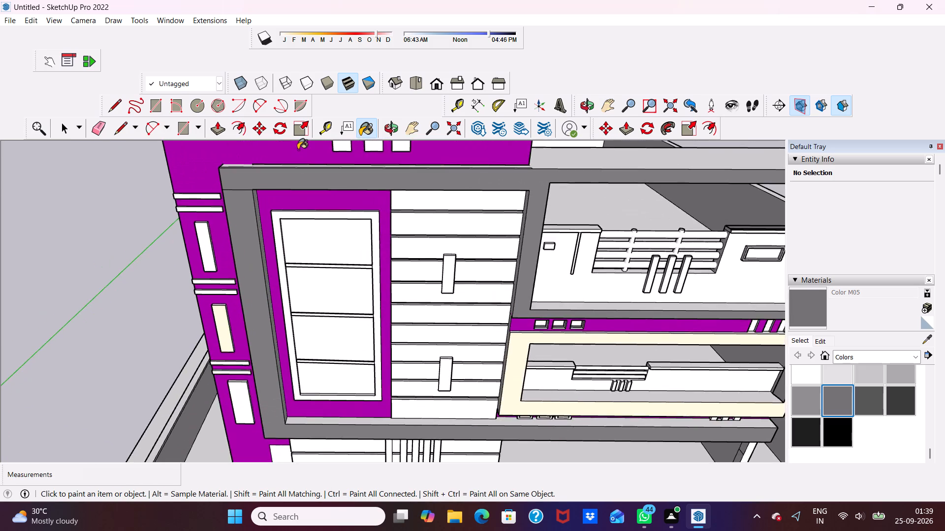
{"action": "scroll", "coordinate": [297, 153], "scroll_direction": "up", "scroll_amount": 10}
{"action": "left_click", "coordinate": [283, 174]}
{"action": "scroll", "coordinate": [284, 174], "scroll_direction": "up", "scroll_amount": 8}
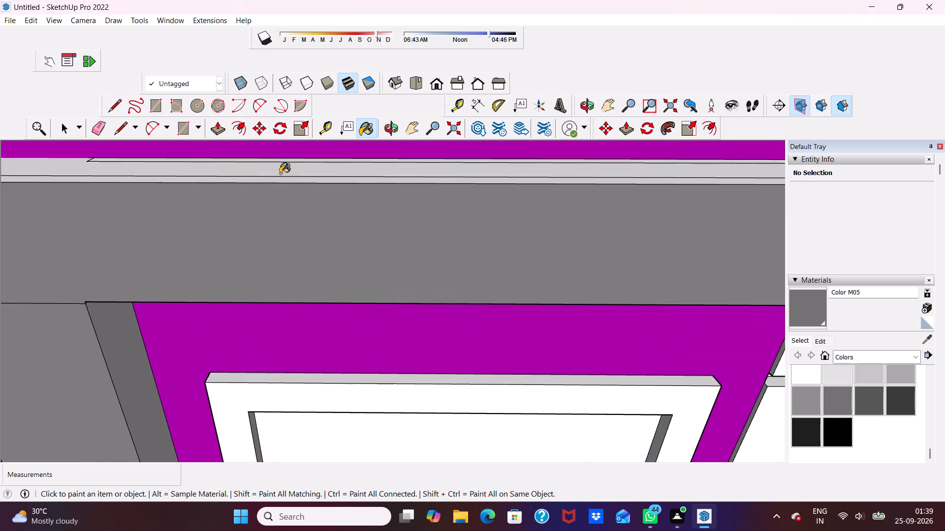
{"action": "double_click", "coordinate": [282, 173]}
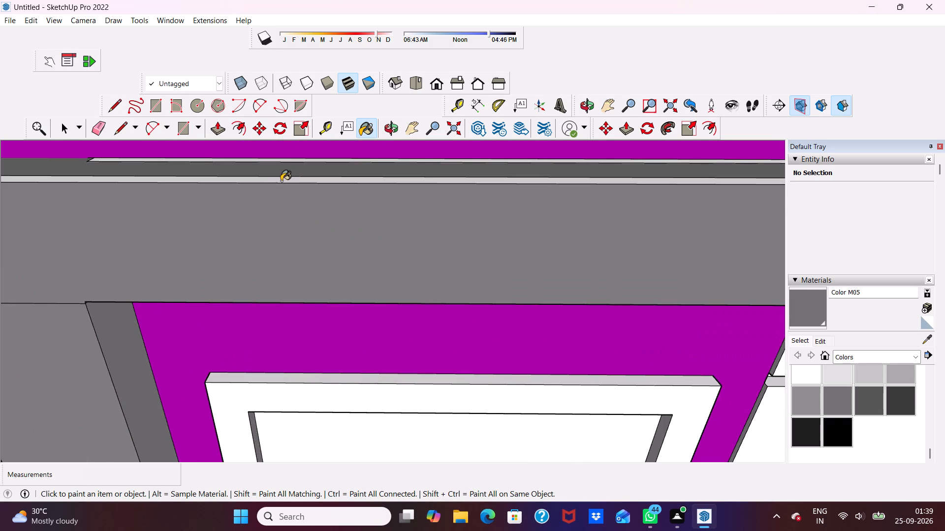
{"action": "left_click", "coordinate": [283, 179]}
Paint the remaining thin strip along the purple tower wall, behind the frame's top face, with Color M05.
{"action": "scroll", "coordinate": [281, 179], "scroll_direction": "down", "scroll_amount": 5}
{"action": "scroll", "coordinate": [300, 185], "scroll_direction": "up", "scroll_amount": 1}
{"action": "scroll", "coordinate": [300, 185], "scroll_direction": "down", "scroll_amount": 4}
{"action": "scroll", "coordinate": [301, 160], "scroll_direction": "up", "scroll_amount": 2}
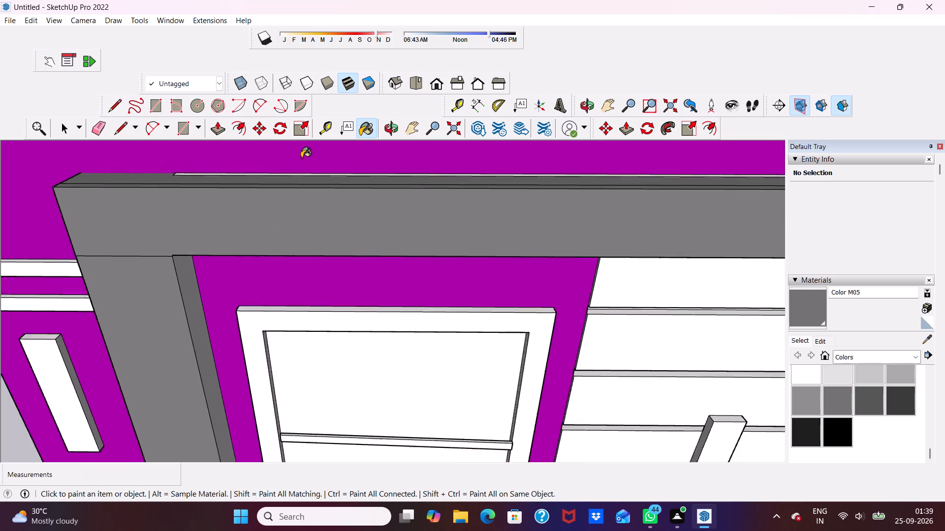
{"action": "scroll", "coordinate": [301, 158], "scroll_direction": "up", "scroll_amount": 3}
{"action": "left_click", "coordinate": [292, 180]}
{"action": "left_click", "coordinate": [291, 183]}
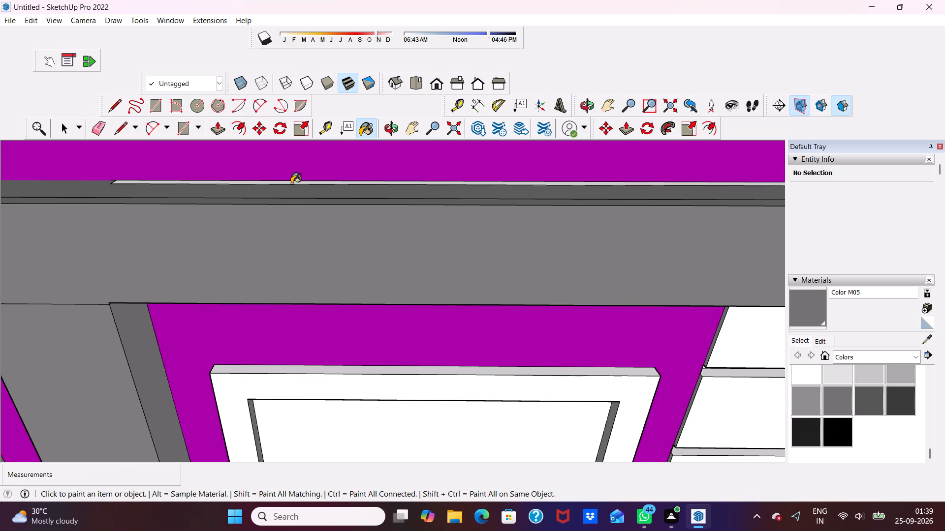
{"action": "scroll", "coordinate": [287, 183], "scroll_direction": "down", "scroll_amount": 18}
{"action": "scroll", "coordinate": [446, 252], "scroll_direction": "down", "scroll_amount": 3}
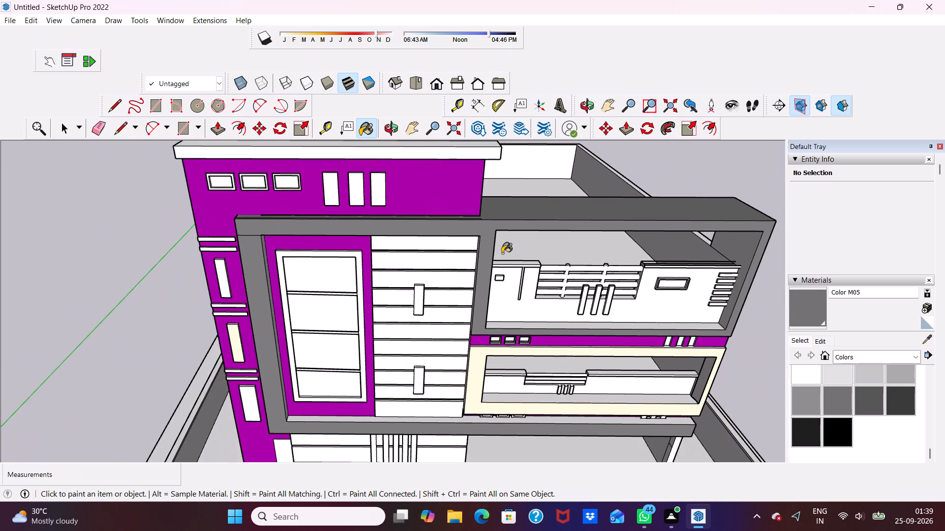
Paint the large frame's inner side faces beside the purple bay and beside the striped wall with Color M05.
{"action": "middle_click_drag", "start_coordinate": [502, 253], "coordinate": [440, 196]}
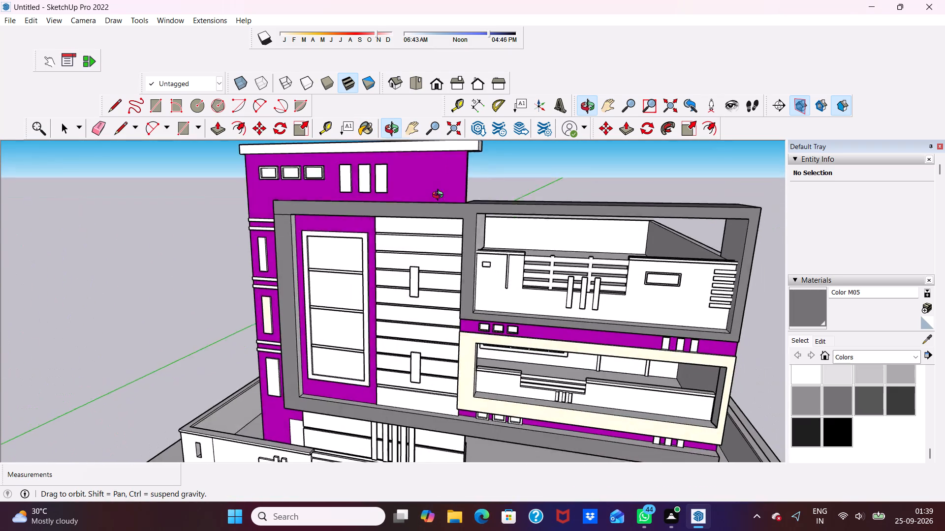
{"action": "middle_click_drag", "start_coordinate": [440, 196], "coordinate": [426, 198]}
{"action": "scroll", "coordinate": [352, 230], "scroll_direction": "up", "scroll_amount": 9}
{"action": "left_click", "coordinate": [244, 210]}
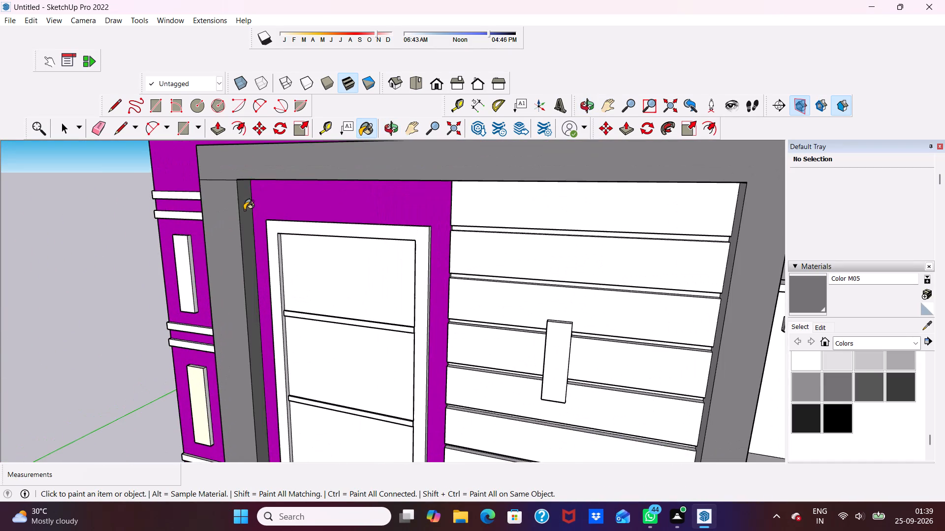
{"action": "scroll", "coordinate": [238, 210], "scroll_direction": "down", "scroll_amount": 6}
{"action": "middle_click_drag", "start_coordinate": [254, 213], "coordinate": [494, 160]}
{"action": "scroll", "coordinate": [452, 259], "scroll_direction": "up", "scroll_amount": 4}
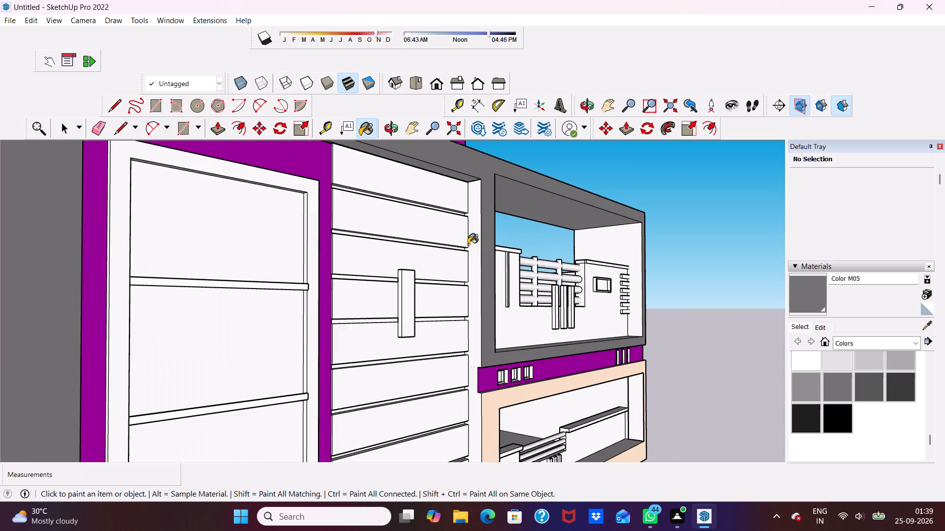
{"action": "left_click", "coordinate": [474, 240]}
{"action": "scroll", "coordinate": [473, 241], "scroll_direction": "down", "scroll_amount": 5}
Paint the inner side face of the upper balcony opening nearest the striped wall with Color M05.
{"action": "middle_click_drag", "start_coordinate": [473, 241], "coordinate": [174, 297]}
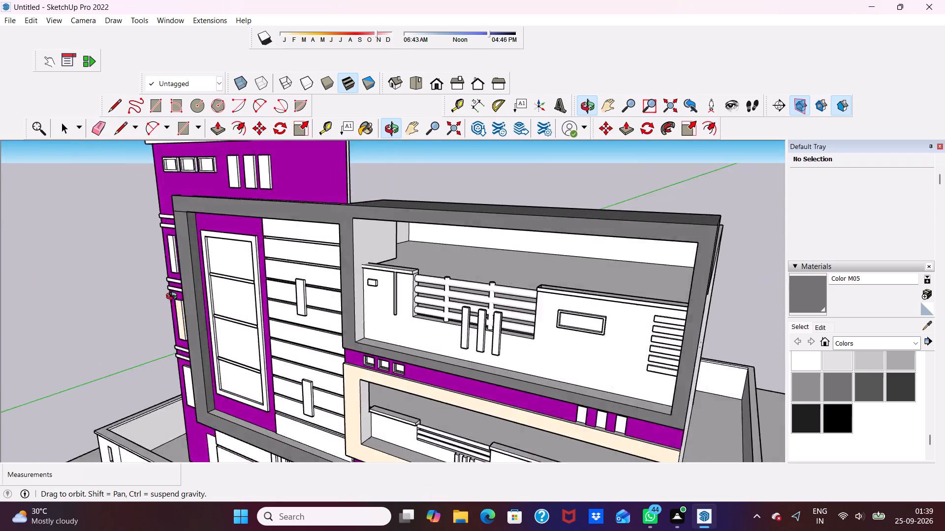
{"action": "middle_click_drag", "start_coordinate": [174, 297], "coordinate": [132, 285]}
{"action": "scroll", "coordinate": [242, 267], "scroll_direction": "up", "scroll_amount": 3}
{"action": "scroll", "coordinate": [376, 220], "scroll_direction": "down", "scroll_amount": 3}
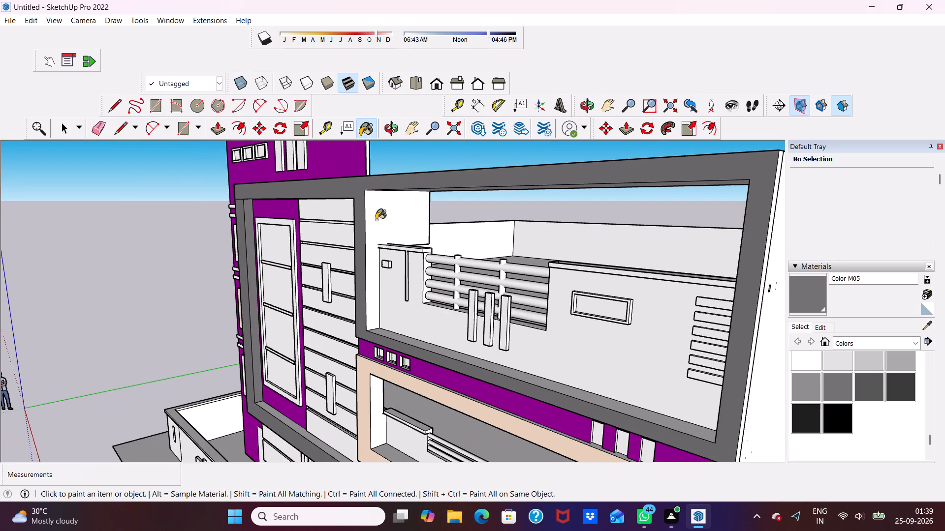
{"action": "left_click", "coordinate": [388, 227]}
{"action": "scroll", "coordinate": [387, 227], "scroll_direction": "down", "scroll_amount": 5}
{"action": "middle_click_drag", "start_coordinate": [391, 226], "coordinate": [586, 206]}
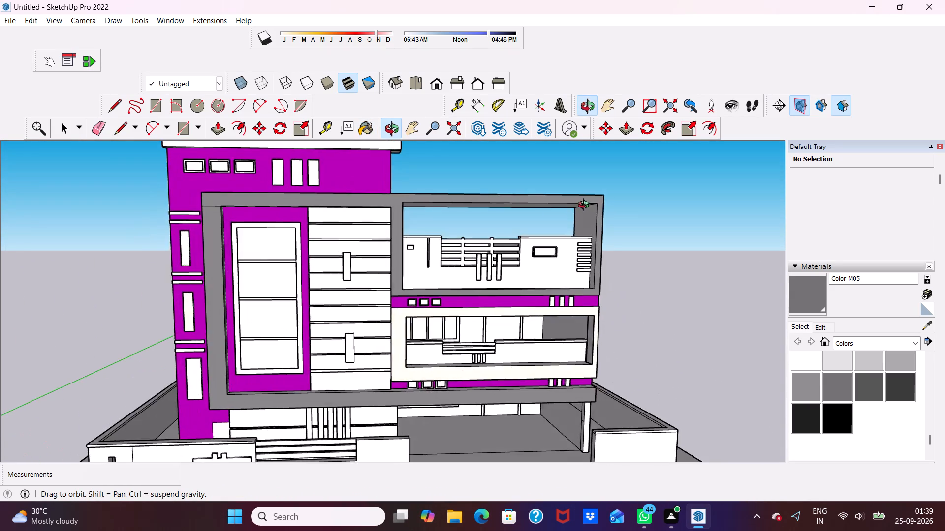
{"action": "middle_click_drag", "start_coordinate": [586, 206], "coordinate": [586, 206]}
{"action": "scroll", "coordinate": [588, 205], "scroll_direction": "up", "scroll_amount": 3}
{"action": "scroll", "coordinate": [588, 205], "scroll_direction": "down", "scroll_amount": 3}
{"action": "middle_click_drag", "start_coordinate": [589, 204], "coordinate": [281, 288]}
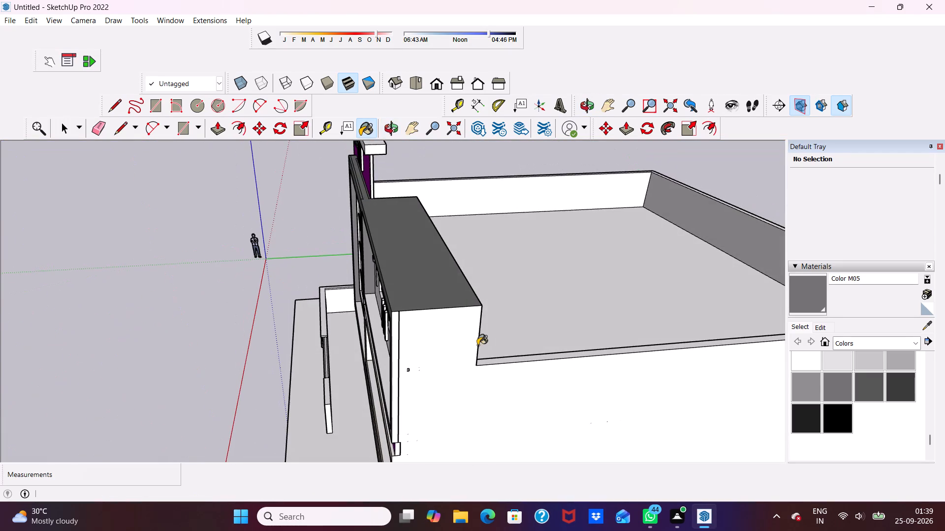
{"action": "scroll", "coordinate": [364, 324], "scroll_direction": "down", "scroll_amount": 4}
{"action": "middle_click_drag", "start_coordinate": [365, 322], "coordinate": [586, 207]}
{"action": "scroll", "coordinate": [414, 283], "scroll_direction": "up", "scroll_amount": 5}
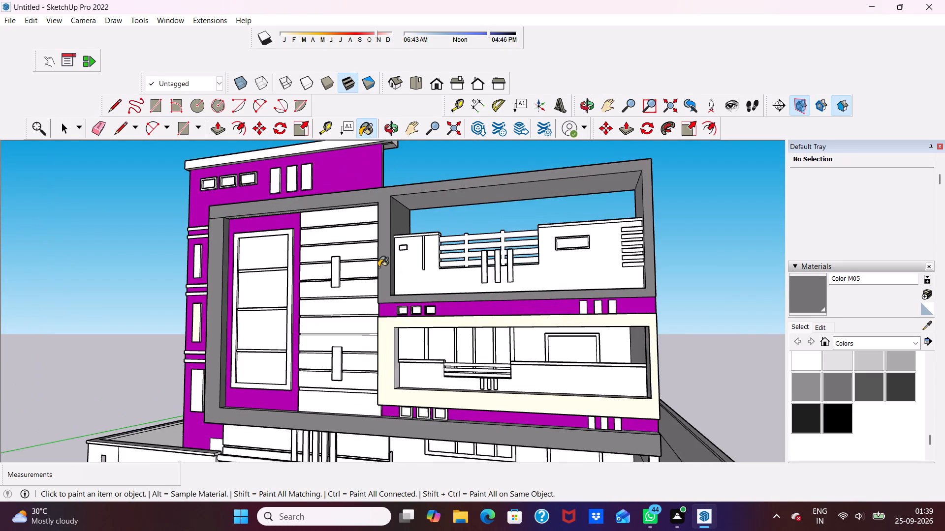
Paint the large frame's inner bottom ledge below the striped wall with Color M05.
{"action": "scroll", "coordinate": [253, 274], "scroll_direction": "down", "scroll_amount": 1}
{"action": "middle_click_drag", "start_coordinate": [253, 274], "coordinate": [439, 398]}
{"action": "scroll", "coordinate": [436, 401], "scroll_direction": "up", "scroll_amount": 3}
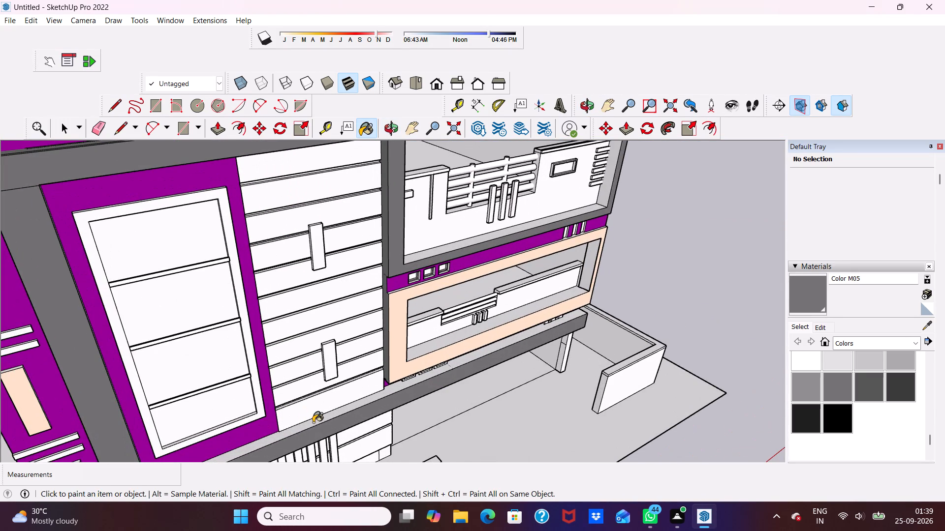
{"action": "left_click", "coordinate": [313, 422]}
{"action": "scroll", "coordinate": [312, 413], "scroll_direction": "down", "scroll_amount": 5}
Paint the lower balcony frame's front face and its inner side face nearest the striped wall with Color M05.
{"action": "middle_click_drag", "start_coordinate": [317, 410], "coordinate": [185, 331]}
{"action": "scroll", "coordinate": [356, 335], "scroll_direction": "up", "scroll_amount": 4}
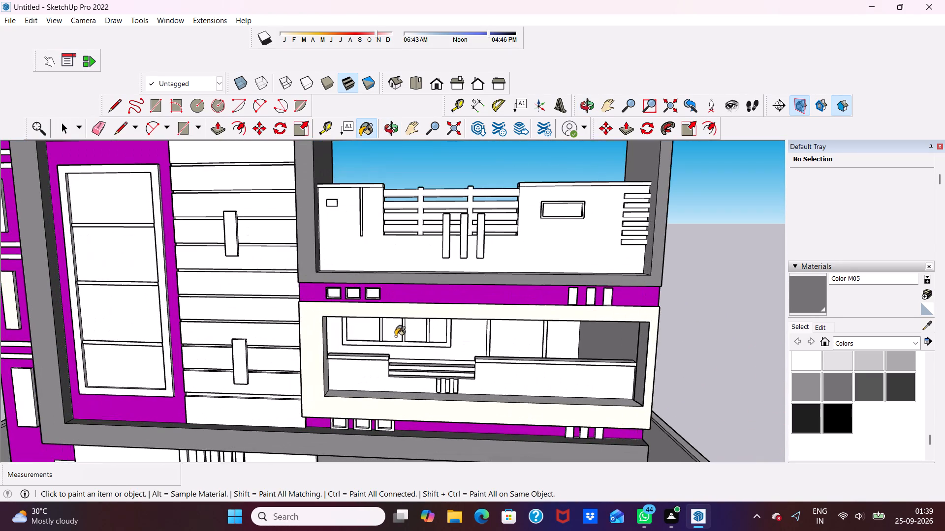
{"action": "left_click", "coordinate": [313, 373]}
{"action": "middle_click_drag", "start_coordinate": [324, 359], "coordinate": [240, 366]}
{"action": "middle_click", "coordinate": [240, 366]}
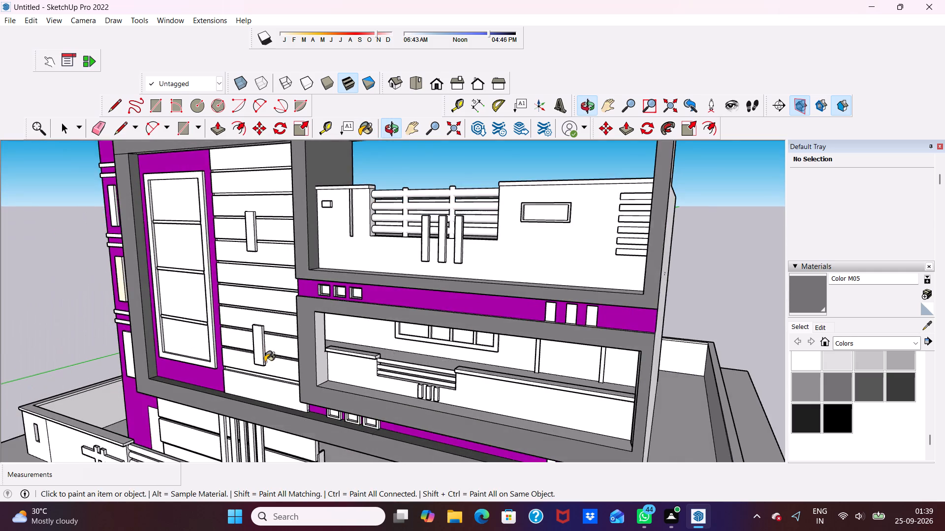
{"action": "scroll", "coordinate": [329, 357], "scroll_direction": "up", "scroll_amount": 4}
{"action": "left_click", "coordinate": [321, 362]}
Paint the lower balcony frame's inner top faces and its outer-end inner side face with Color M05.
{"action": "middle_click_drag", "start_coordinate": [320, 363], "coordinate": [421, 242]}
{"action": "scroll", "coordinate": [444, 234], "scroll_direction": "up", "scroll_amount": 2}
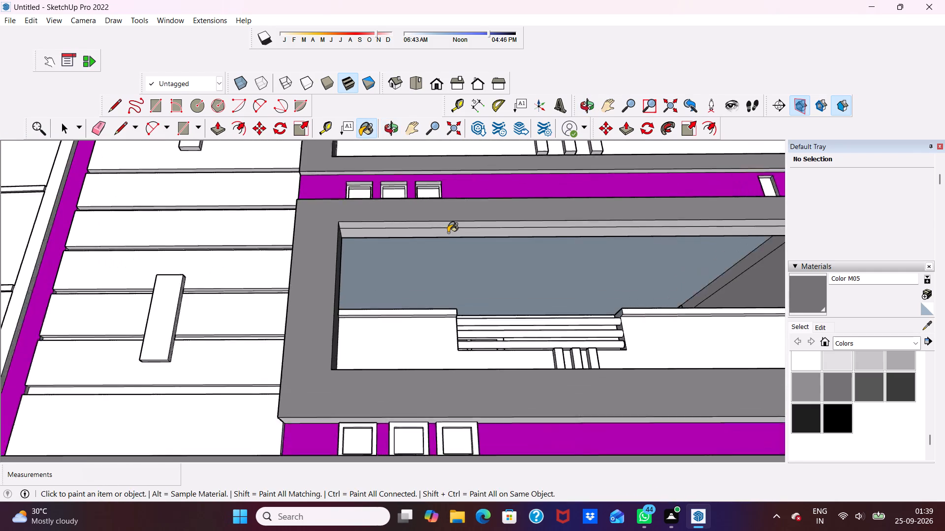
{"action": "scroll", "coordinate": [448, 233], "scroll_direction": "up", "scroll_amount": 1}
{"action": "left_click", "coordinate": [448, 233]}
{"action": "left_click", "coordinate": [456, 222]}
{"action": "scroll", "coordinate": [448, 227], "scroll_direction": "down", "scroll_amount": 4}
{"action": "middle_click_drag", "start_coordinate": [440, 238], "coordinate": [594, 294]}
{"action": "scroll", "coordinate": [675, 302], "scroll_direction": "up", "scroll_amount": 3}
{"action": "left_click", "coordinate": [581, 325]}
{"action": "scroll", "coordinate": [581, 326], "scroll_direction": "down", "scroll_amount": 4}
Paint the inner bottom face of the lower balcony frame with Color M05.
{"action": "middle_click_drag", "start_coordinate": [581, 330], "coordinate": [561, 378]}
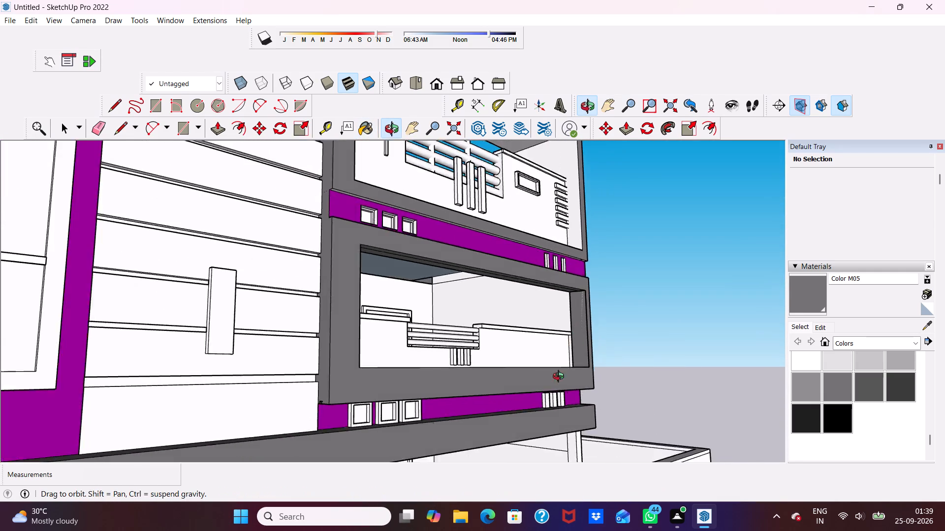
{"action": "middle_click_drag", "start_coordinate": [561, 378], "coordinate": [503, 449]}
{"action": "scroll", "coordinate": [452, 425], "scroll_direction": "up", "scroll_amount": 1}
{"action": "left_click", "coordinate": [448, 393]}
{"action": "scroll", "coordinate": [445, 393], "scroll_direction": "down", "scroll_amount": 5}
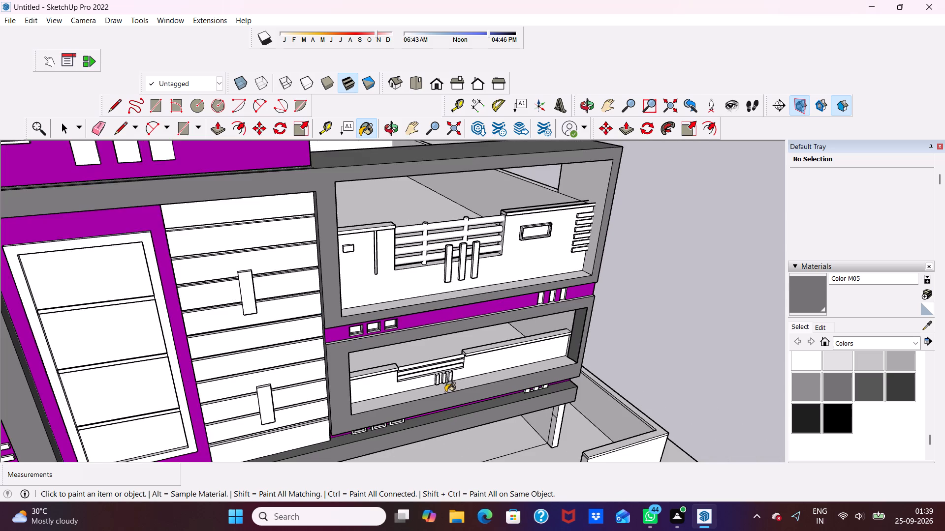
{"action": "scroll", "coordinate": [436, 388], "scroll_direction": "up", "scroll_amount": 2}
{"action": "left_click", "coordinate": [433, 387]}
{"action": "scroll", "coordinate": [428, 392], "scroll_direction": "down", "scroll_amount": 3}
Examine the grey frames and the overall front facade from several distances.
{"action": "middle_click_drag", "start_coordinate": [430, 390], "coordinate": [313, 256]}
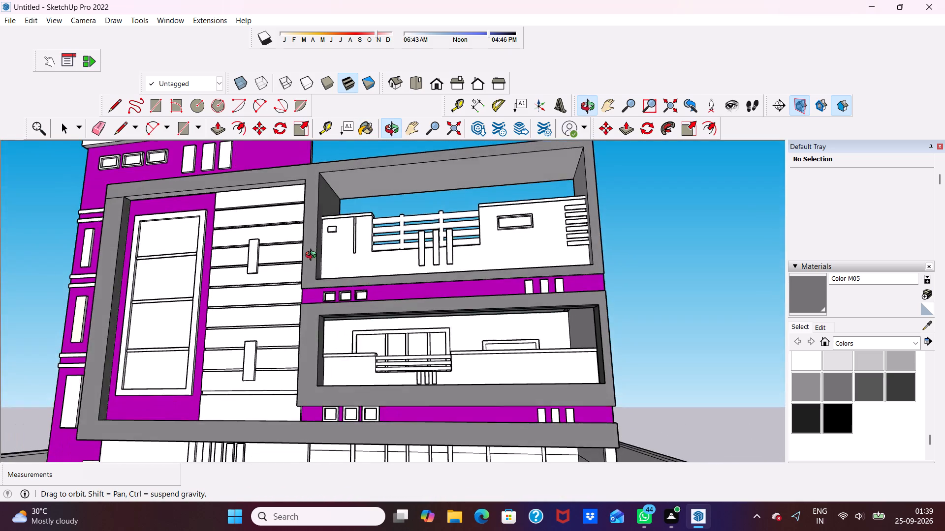
{"action": "middle_click_drag", "start_coordinate": [313, 256], "coordinate": [334, 292]}
{"action": "scroll", "coordinate": [330, 298], "scroll_direction": "down", "scroll_amount": 8}
{"action": "scroll", "coordinate": [347, 308], "scroll_direction": "up", "scroll_amount": 2}
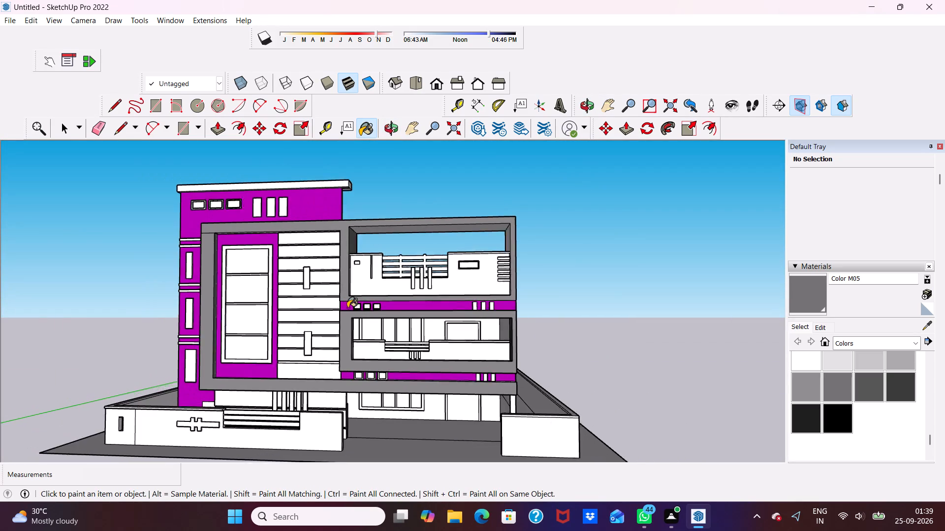
{"action": "scroll", "coordinate": [347, 308], "scroll_direction": "up", "scroll_amount": 1}
{"action": "scroll", "coordinate": [292, 268], "scroll_direction": "up", "scroll_amount": 4}
{"action": "scroll", "coordinate": [307, 220], "scroll_direction": "up", "scroll_amount": 2}
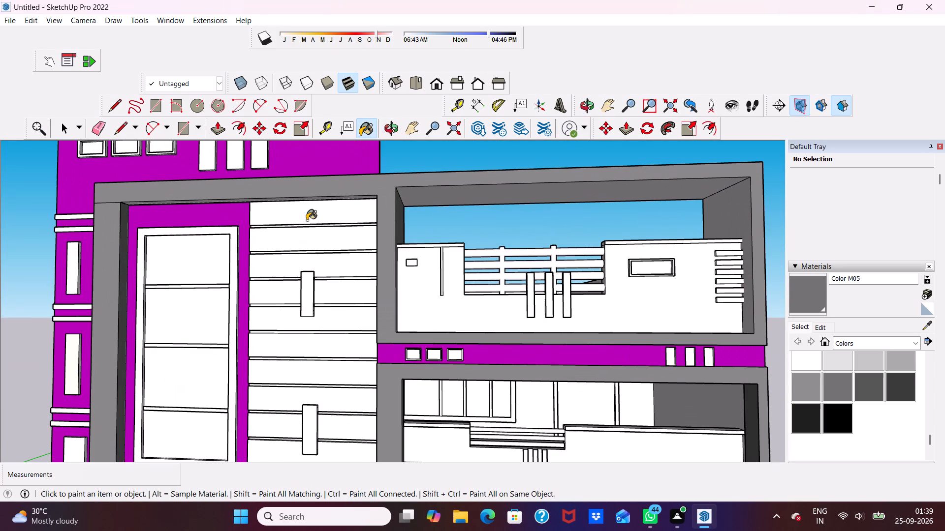
{"action": "scroll", "coordinate": [307, 220], "scroll_direction": "down", "scroll_amount": 4}
{"action": "scroll", "coordinate": [264, 251], "scroll_direction": "down", "scroll_amount": 3}
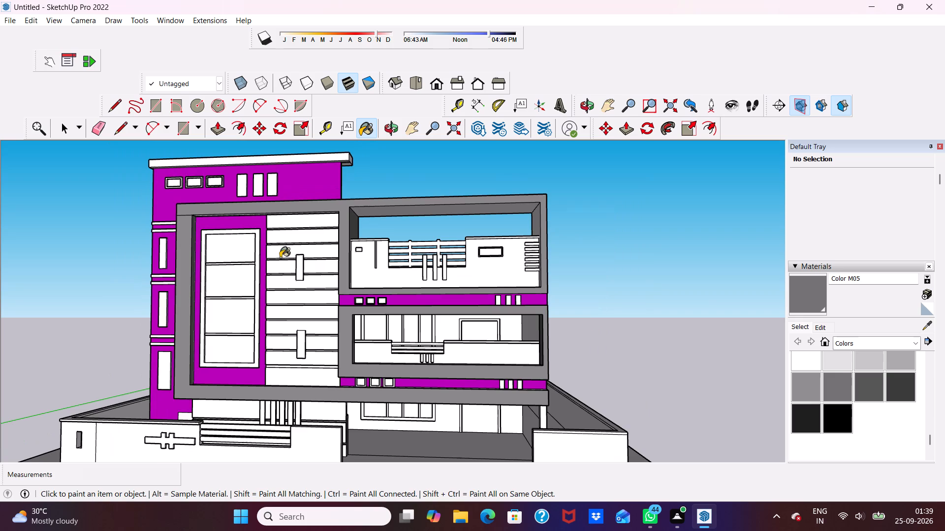
{"action": "scroll", "coordinate": [303, 299], "scroll_direction": "up", "scroll_amount": 3}
{"action": "scroll", "coordinate": [372, 278], "scroll_direction": "down", "scroll_amount": 2}
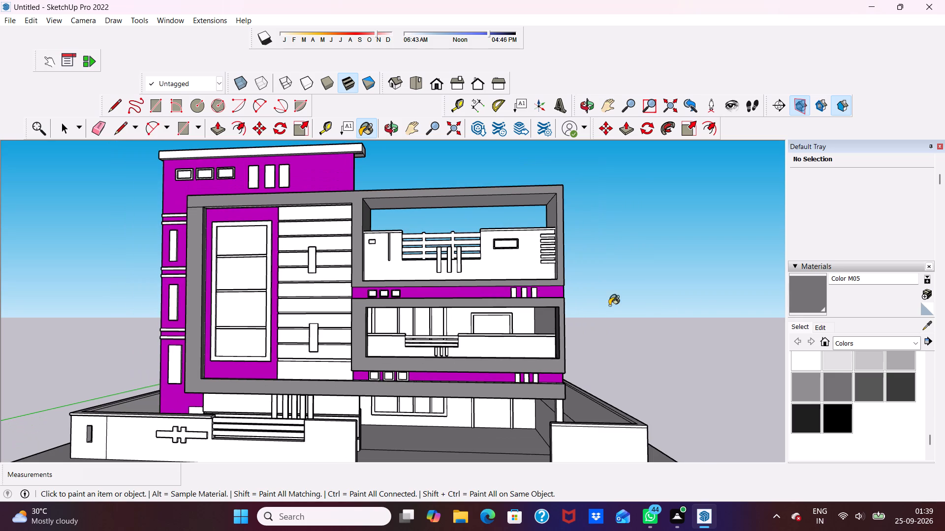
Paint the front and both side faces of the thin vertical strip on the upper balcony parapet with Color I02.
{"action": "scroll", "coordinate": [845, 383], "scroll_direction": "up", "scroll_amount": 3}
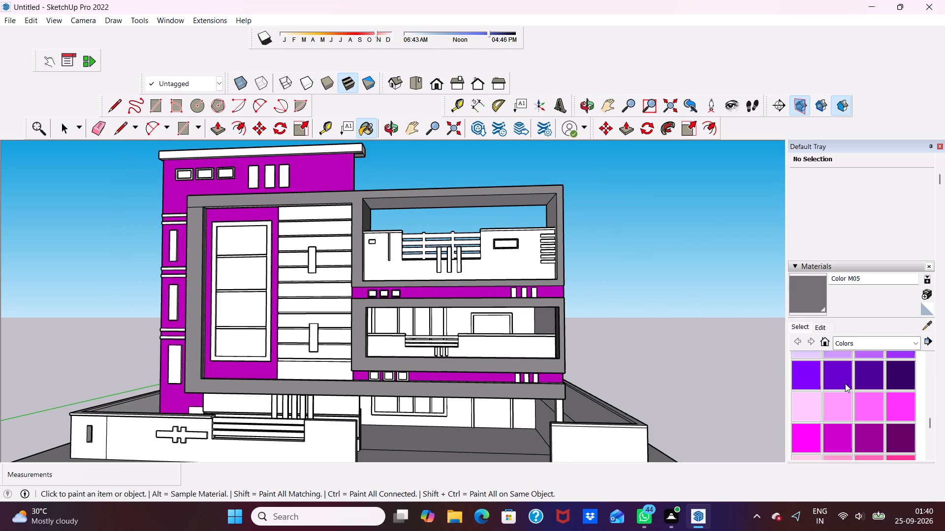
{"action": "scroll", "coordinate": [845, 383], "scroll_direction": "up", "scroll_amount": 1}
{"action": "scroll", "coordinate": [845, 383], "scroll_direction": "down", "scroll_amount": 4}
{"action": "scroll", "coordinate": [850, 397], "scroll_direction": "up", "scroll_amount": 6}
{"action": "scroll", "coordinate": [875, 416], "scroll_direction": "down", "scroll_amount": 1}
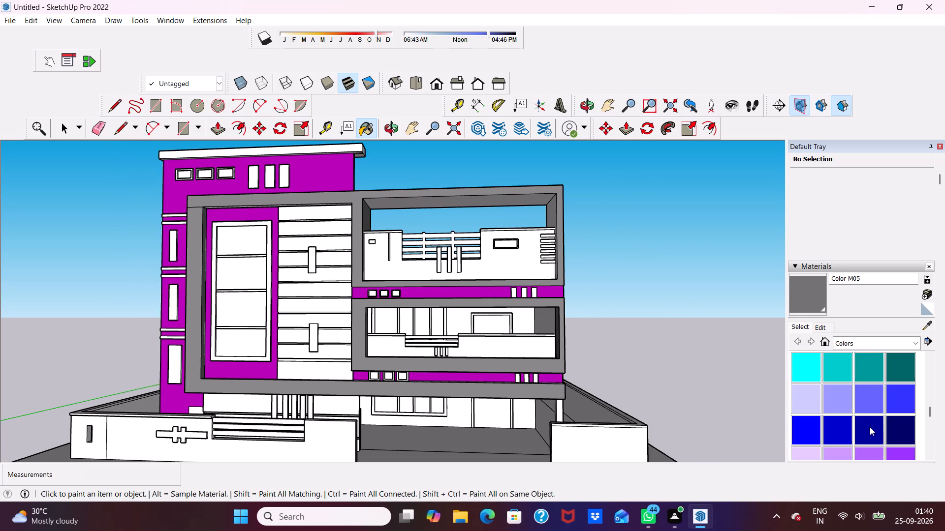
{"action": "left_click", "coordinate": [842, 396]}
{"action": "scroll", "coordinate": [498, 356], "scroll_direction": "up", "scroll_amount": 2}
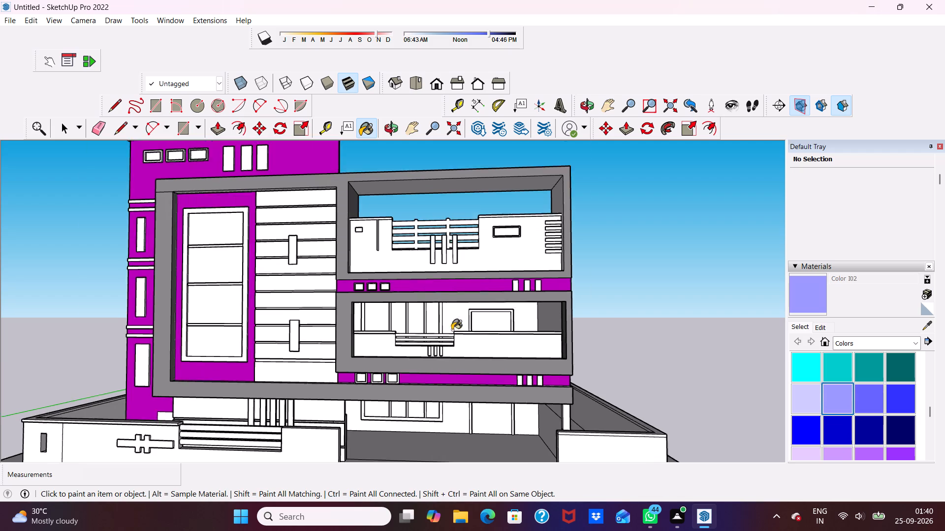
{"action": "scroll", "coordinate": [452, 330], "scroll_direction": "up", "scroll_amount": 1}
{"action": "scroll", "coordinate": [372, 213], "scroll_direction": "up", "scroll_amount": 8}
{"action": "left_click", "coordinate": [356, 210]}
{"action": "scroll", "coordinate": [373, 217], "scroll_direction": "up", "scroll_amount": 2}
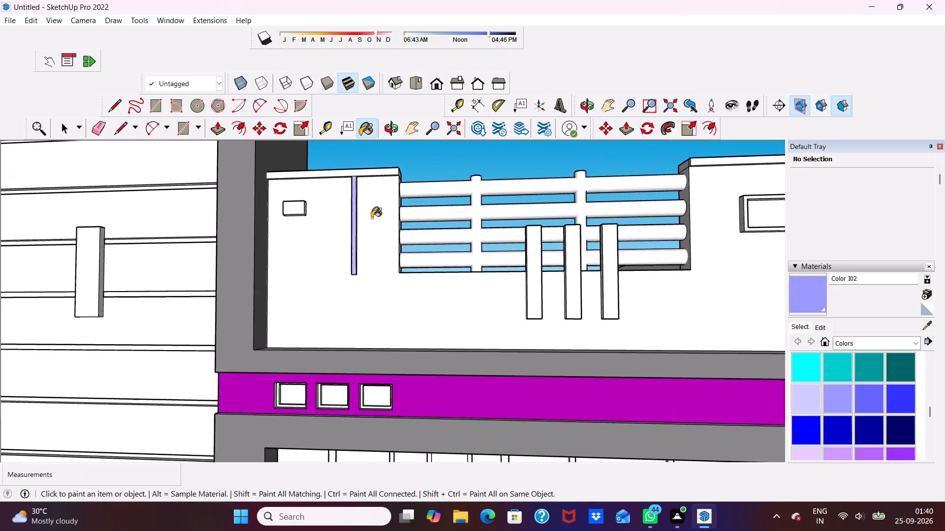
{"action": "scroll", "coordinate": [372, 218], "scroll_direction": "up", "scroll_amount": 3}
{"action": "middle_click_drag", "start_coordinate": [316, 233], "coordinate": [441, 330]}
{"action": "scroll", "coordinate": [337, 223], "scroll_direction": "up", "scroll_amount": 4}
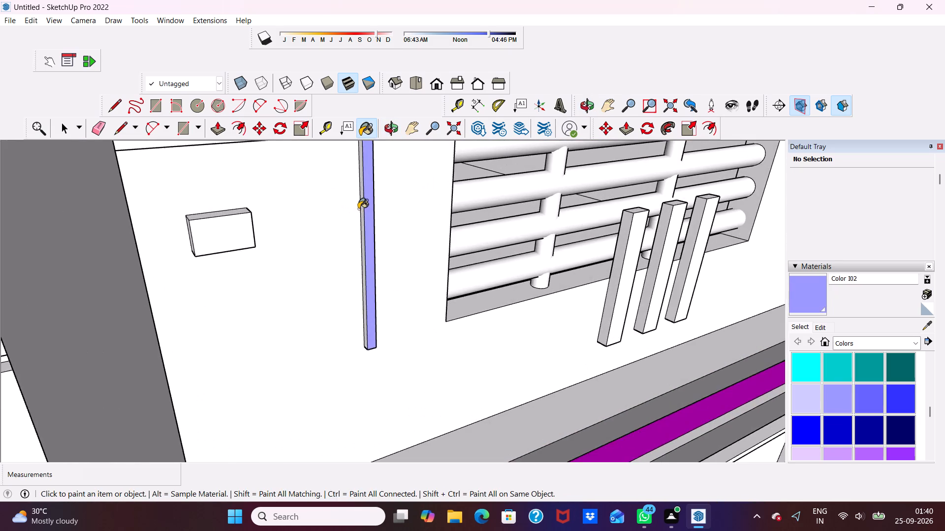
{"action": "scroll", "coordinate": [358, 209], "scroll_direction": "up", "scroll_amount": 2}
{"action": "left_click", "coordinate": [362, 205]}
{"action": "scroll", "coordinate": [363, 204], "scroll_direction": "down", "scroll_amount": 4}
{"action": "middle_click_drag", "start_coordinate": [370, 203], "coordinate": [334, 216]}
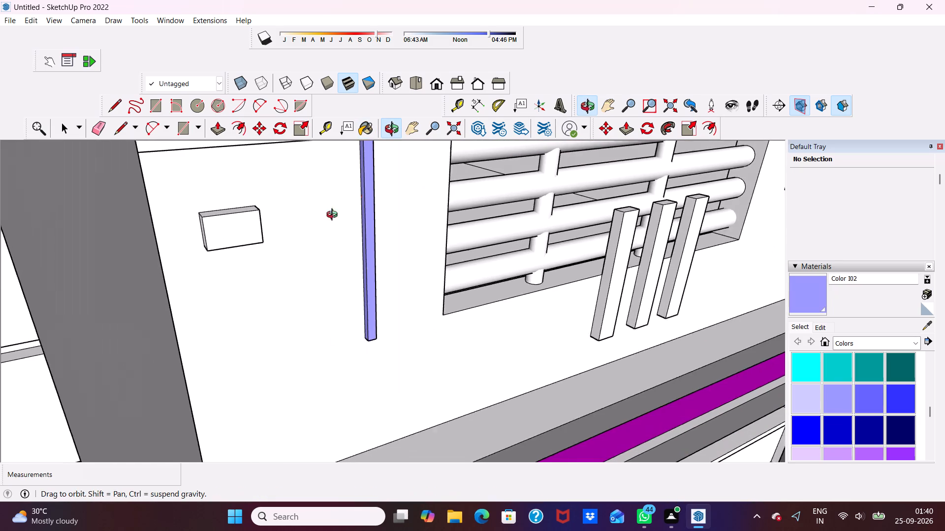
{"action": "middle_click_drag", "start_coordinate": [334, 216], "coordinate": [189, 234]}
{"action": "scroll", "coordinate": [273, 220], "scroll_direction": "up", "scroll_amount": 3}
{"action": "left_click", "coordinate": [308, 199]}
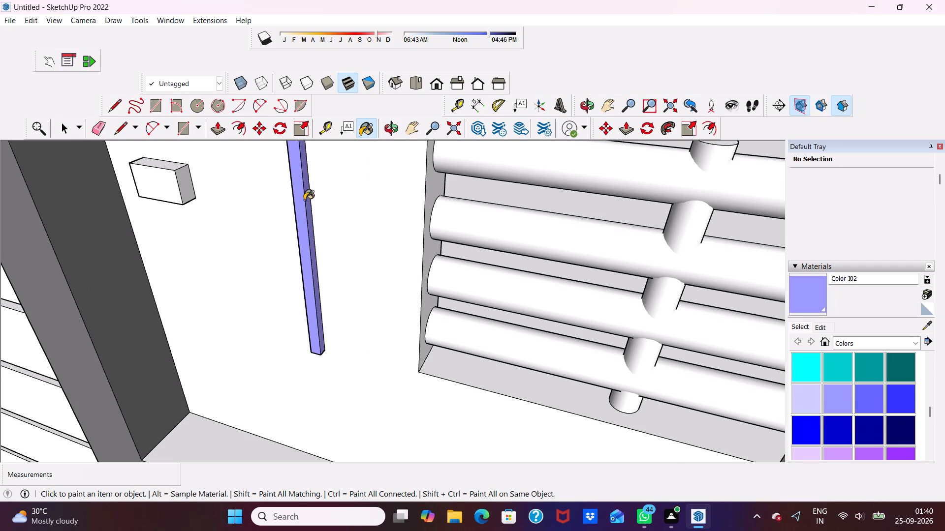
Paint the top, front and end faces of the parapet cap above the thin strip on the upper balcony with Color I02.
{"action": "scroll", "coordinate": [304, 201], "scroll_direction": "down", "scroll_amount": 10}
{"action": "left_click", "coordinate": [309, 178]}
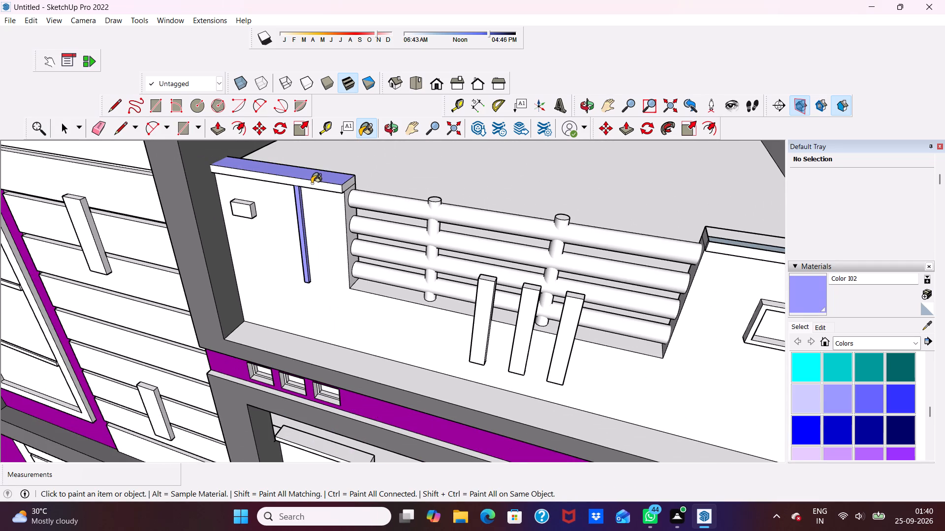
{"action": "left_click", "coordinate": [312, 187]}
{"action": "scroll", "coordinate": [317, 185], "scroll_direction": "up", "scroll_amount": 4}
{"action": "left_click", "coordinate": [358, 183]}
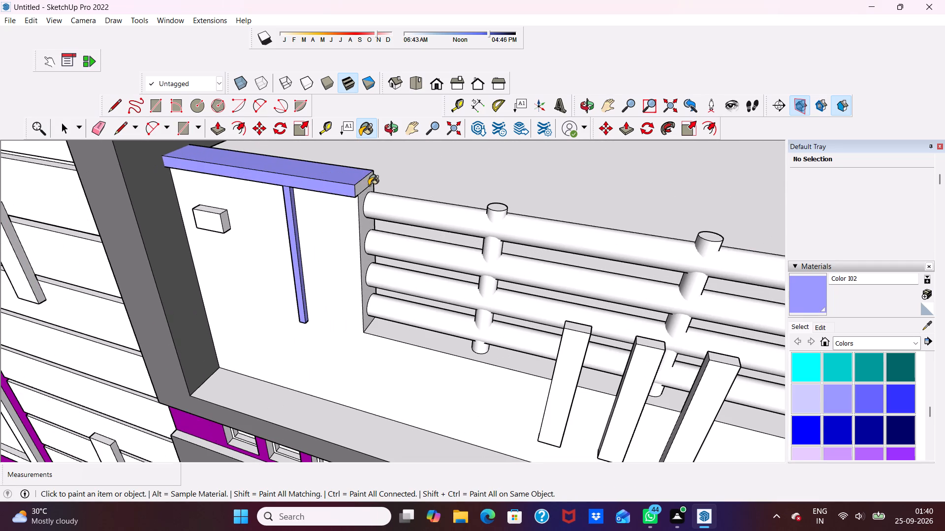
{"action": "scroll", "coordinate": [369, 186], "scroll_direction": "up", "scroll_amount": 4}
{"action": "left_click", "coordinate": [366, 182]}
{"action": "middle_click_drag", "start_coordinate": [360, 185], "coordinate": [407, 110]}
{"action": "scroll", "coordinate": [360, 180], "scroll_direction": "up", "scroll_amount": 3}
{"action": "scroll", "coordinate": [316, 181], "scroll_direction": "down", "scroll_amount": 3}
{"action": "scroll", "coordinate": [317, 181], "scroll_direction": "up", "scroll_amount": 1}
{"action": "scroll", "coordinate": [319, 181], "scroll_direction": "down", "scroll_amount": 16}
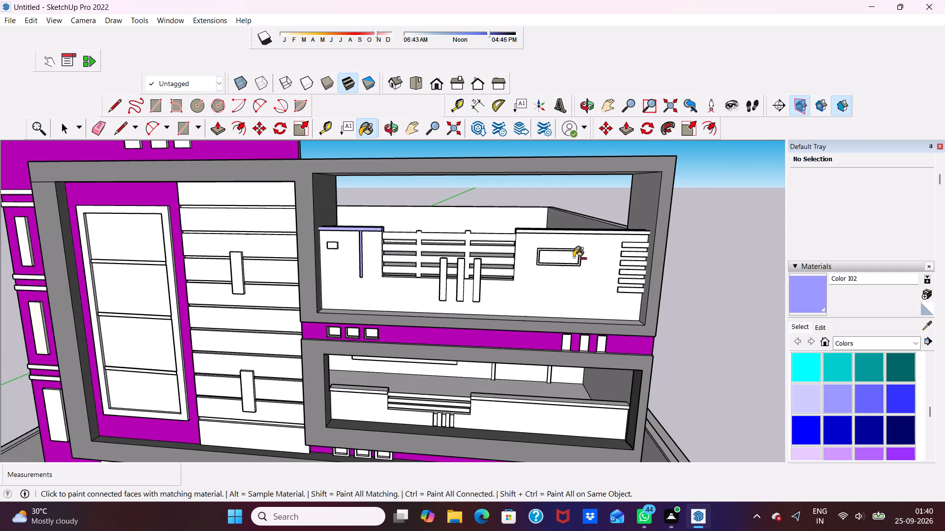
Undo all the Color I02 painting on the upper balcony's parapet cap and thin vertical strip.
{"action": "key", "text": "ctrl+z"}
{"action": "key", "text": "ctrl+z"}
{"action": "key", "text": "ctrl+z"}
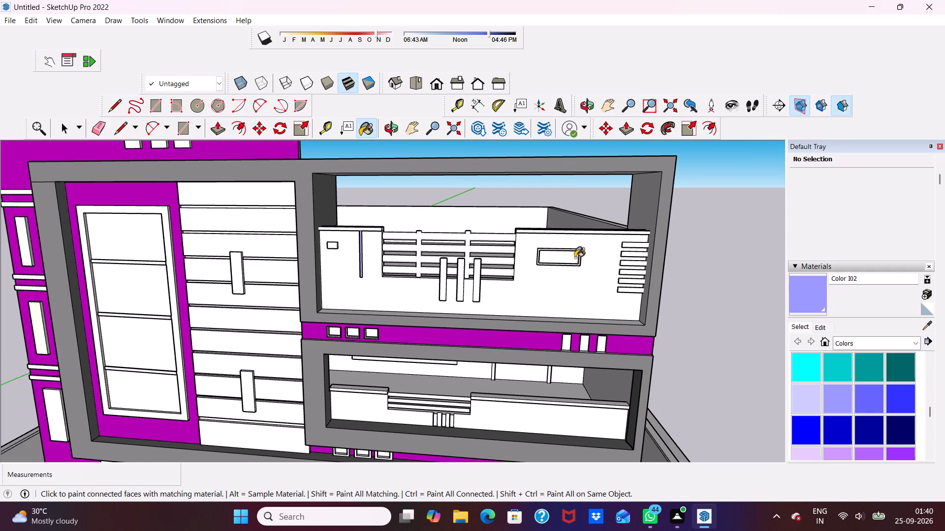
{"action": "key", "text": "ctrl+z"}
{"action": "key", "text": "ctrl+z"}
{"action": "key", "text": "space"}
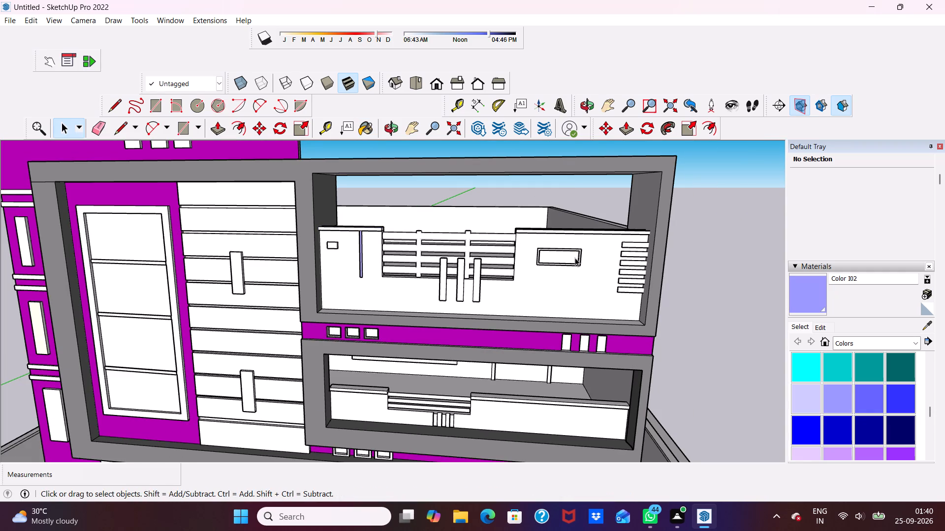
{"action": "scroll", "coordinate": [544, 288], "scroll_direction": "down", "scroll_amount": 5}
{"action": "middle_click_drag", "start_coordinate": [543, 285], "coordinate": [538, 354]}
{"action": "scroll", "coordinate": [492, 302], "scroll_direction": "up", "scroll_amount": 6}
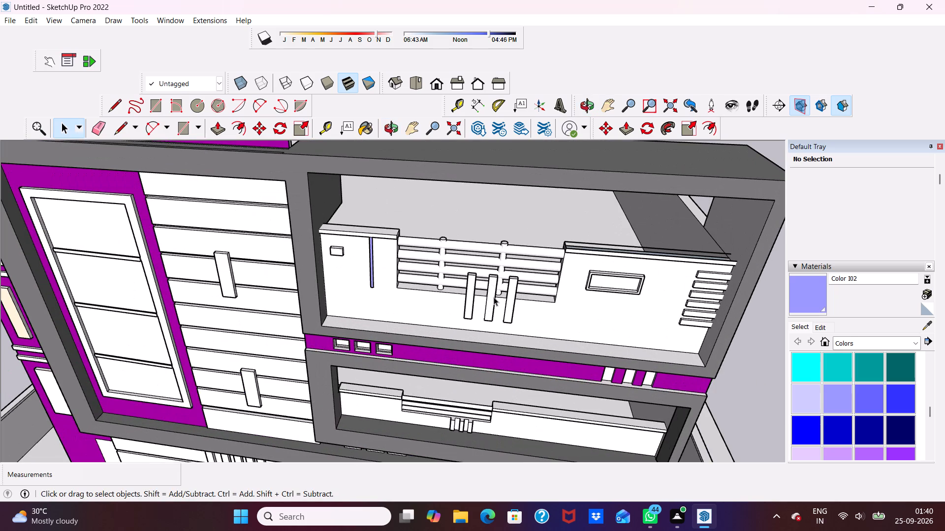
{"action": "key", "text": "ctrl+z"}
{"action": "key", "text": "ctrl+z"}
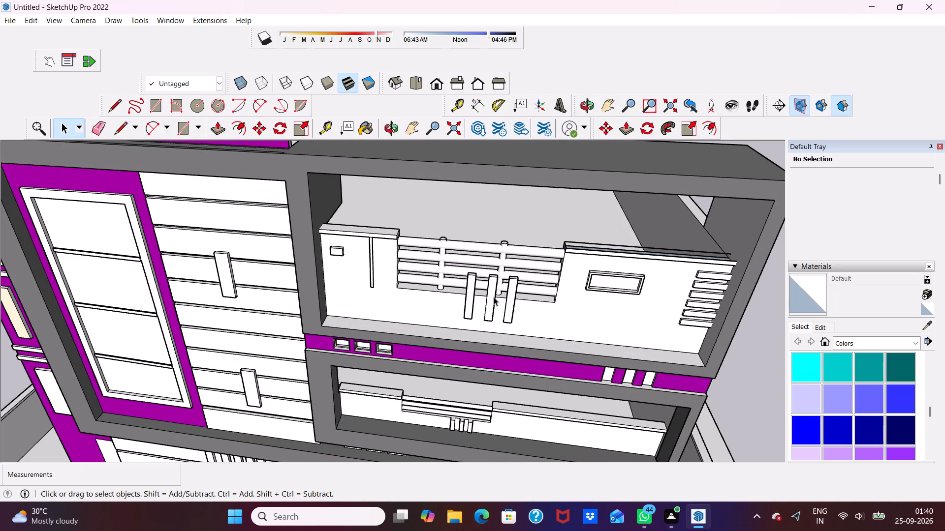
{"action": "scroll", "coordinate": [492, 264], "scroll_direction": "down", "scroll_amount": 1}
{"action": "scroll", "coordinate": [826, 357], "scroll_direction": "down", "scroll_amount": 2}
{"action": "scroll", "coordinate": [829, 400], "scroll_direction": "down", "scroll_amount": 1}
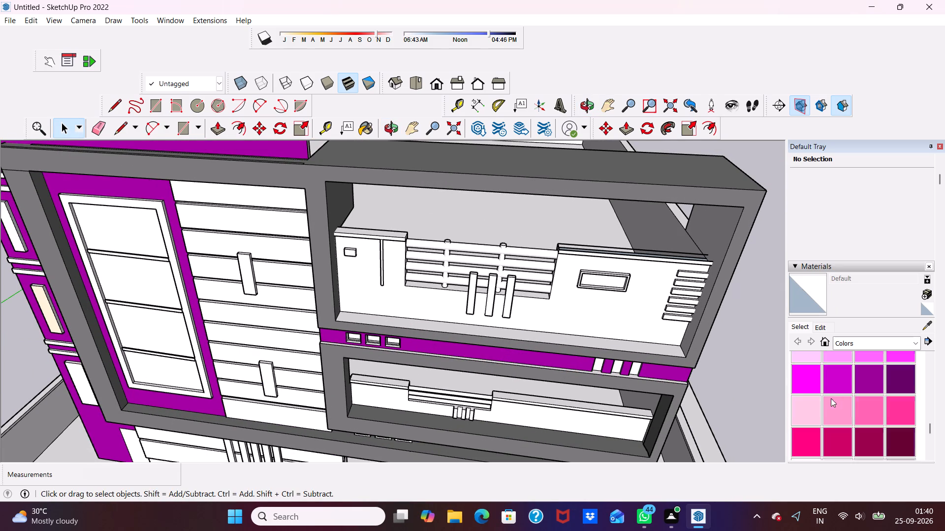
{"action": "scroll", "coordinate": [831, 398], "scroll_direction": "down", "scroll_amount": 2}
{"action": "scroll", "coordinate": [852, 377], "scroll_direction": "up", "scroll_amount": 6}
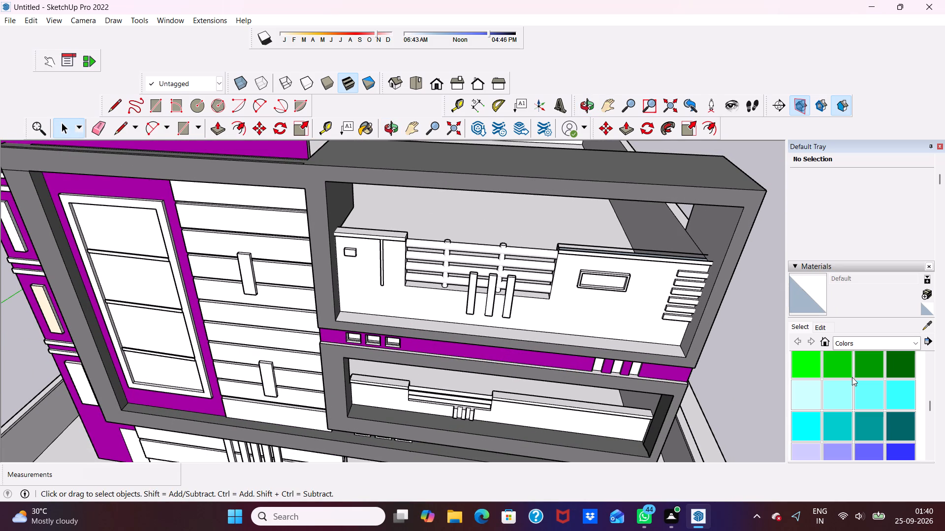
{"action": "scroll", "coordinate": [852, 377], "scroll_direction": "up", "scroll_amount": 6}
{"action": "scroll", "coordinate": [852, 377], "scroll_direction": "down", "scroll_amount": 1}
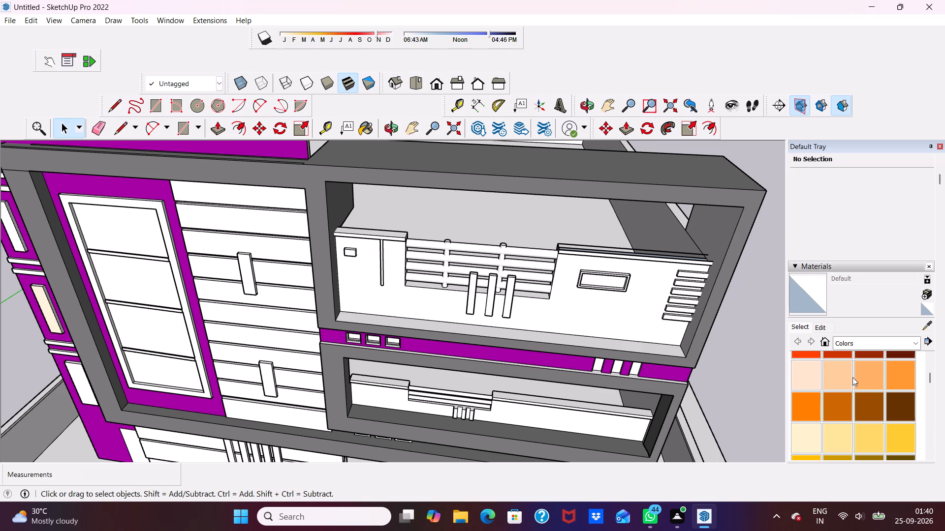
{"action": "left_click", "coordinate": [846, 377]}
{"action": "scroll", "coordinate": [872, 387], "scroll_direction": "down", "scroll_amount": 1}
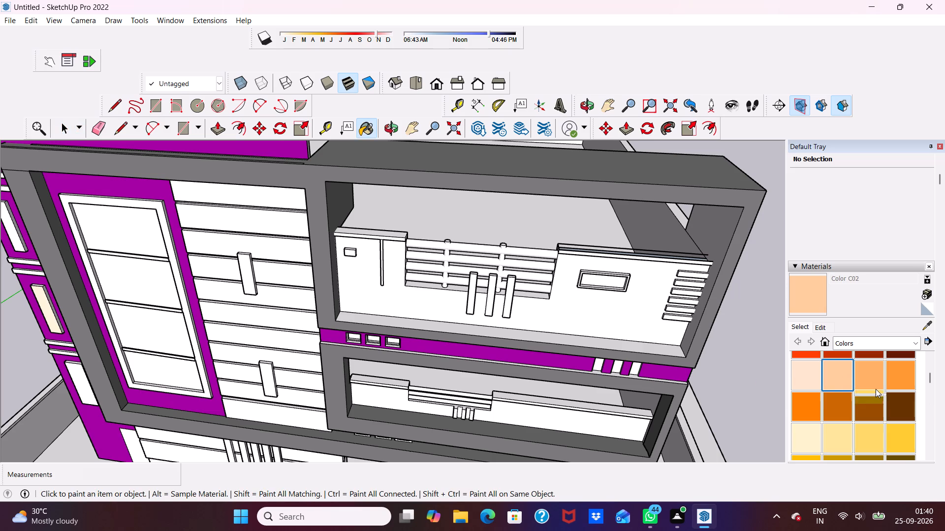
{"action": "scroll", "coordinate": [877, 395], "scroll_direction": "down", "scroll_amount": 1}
Switch the material library to Colors-Named.
{"action": "left_click", "coordinate": [919, 347]}
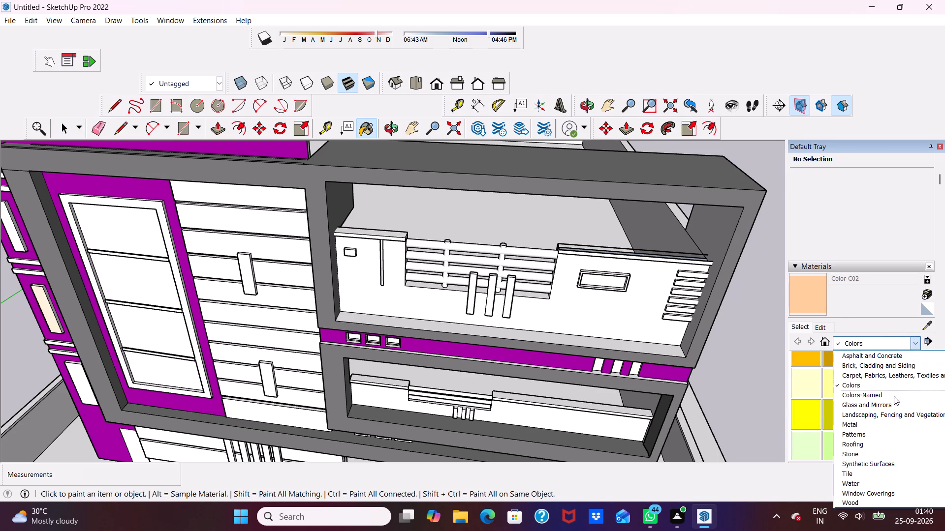
{"action": "left_click", "coordinate": [891, 393]}
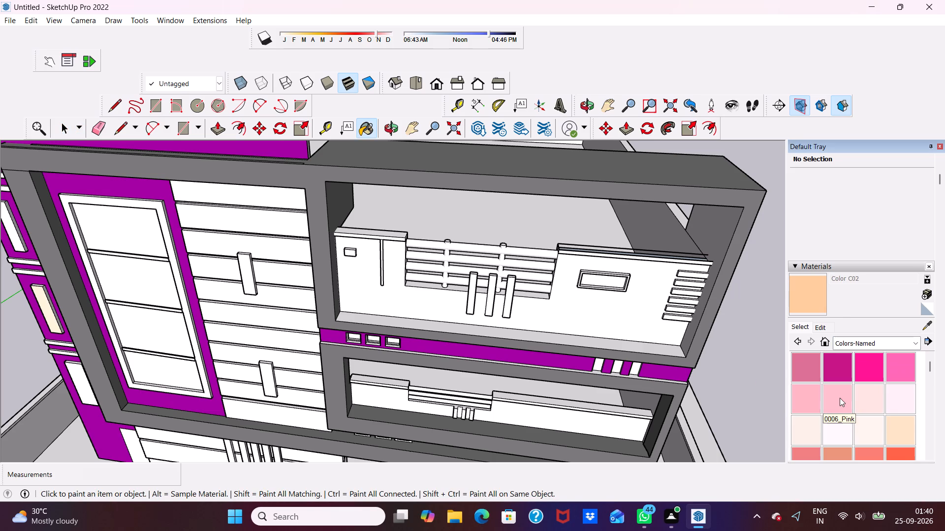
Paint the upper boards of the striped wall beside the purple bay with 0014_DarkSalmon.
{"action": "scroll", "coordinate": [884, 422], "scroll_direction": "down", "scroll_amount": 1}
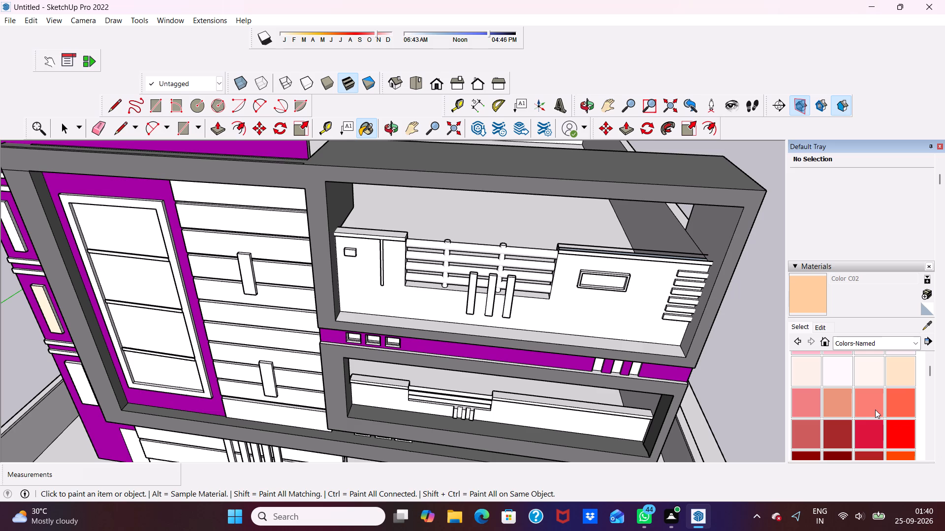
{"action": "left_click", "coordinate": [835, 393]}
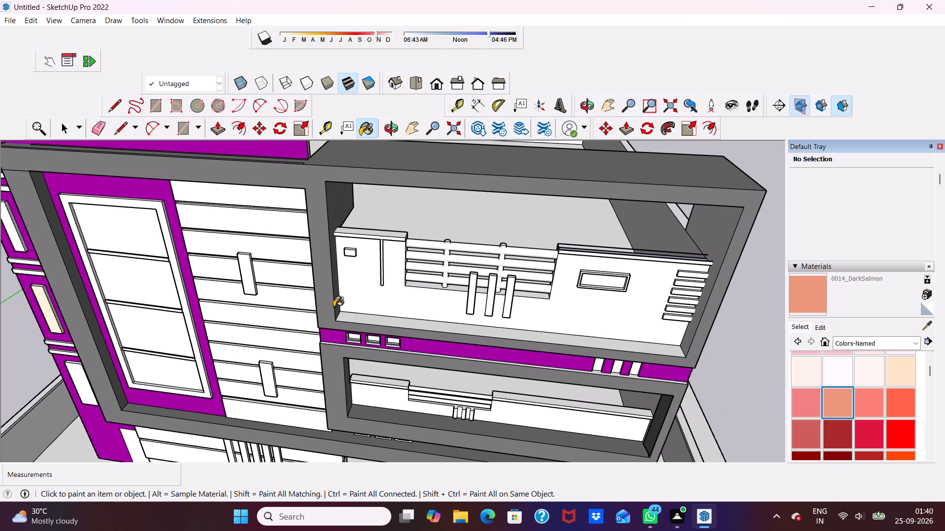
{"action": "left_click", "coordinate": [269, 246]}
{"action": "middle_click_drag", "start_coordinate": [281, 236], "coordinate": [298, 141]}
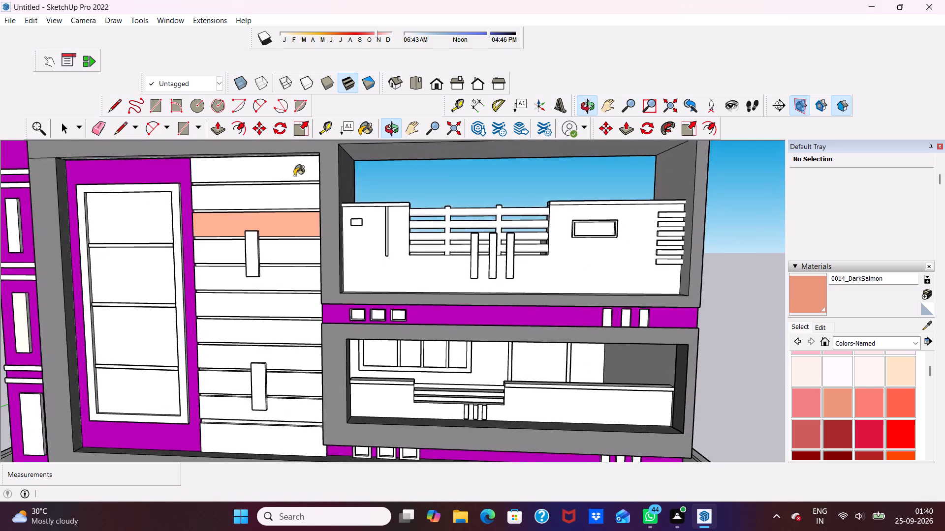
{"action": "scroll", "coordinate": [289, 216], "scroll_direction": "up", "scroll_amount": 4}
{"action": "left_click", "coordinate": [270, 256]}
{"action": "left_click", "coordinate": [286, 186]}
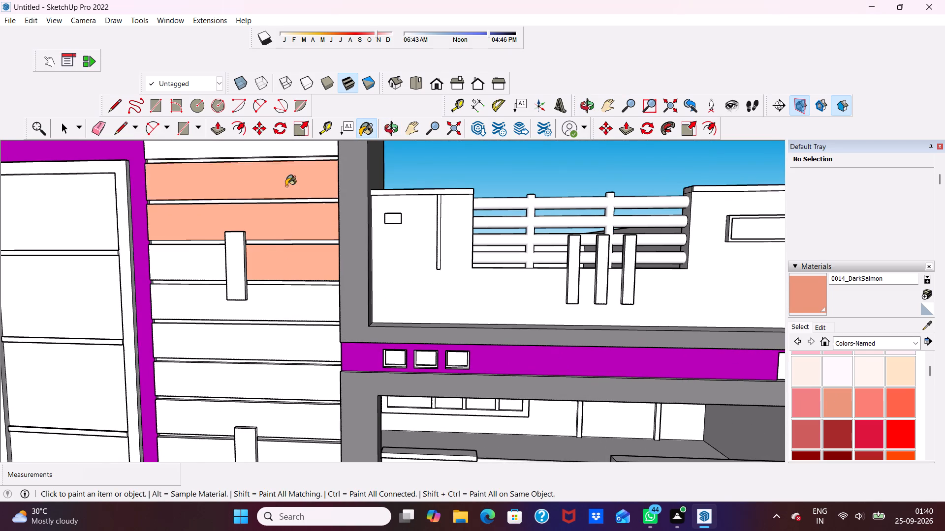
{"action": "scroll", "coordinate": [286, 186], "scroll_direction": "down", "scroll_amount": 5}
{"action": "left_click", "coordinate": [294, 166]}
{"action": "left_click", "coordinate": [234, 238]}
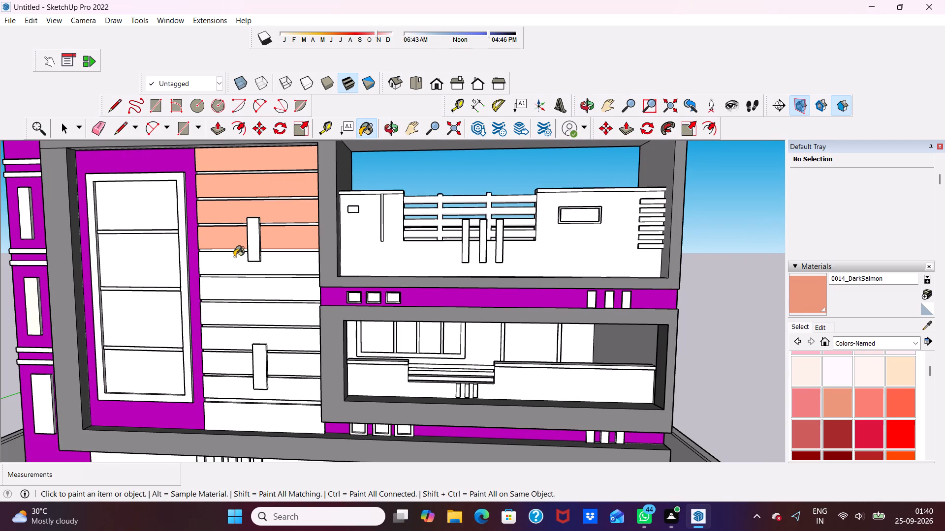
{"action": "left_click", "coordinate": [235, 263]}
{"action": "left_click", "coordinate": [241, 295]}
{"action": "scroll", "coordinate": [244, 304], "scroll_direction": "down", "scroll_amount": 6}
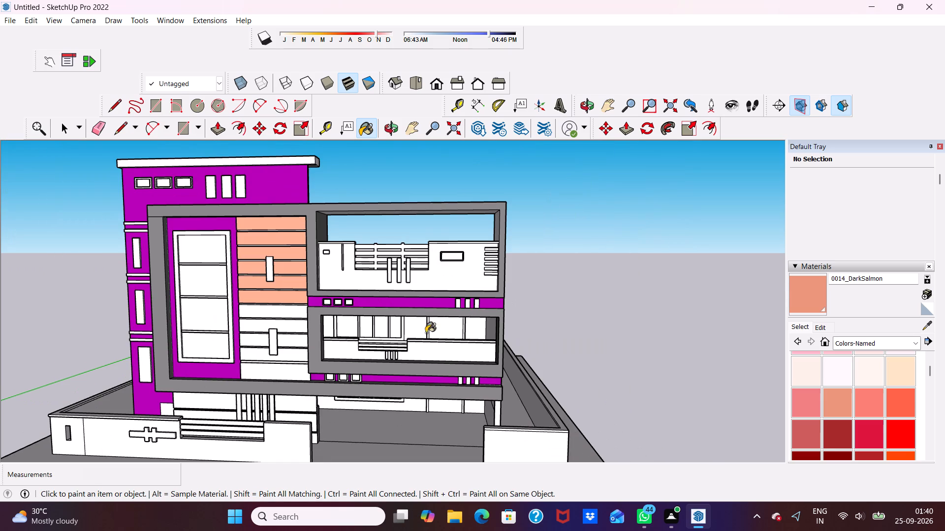
Repaint the salmon upper boards of the striped wall, on both sides of the small vertical block, with 0036_BurlyWood.
{"action": "scroll", "coordinate": [838, 408], "scroll_direction": "down", "scroll_amount": 1}
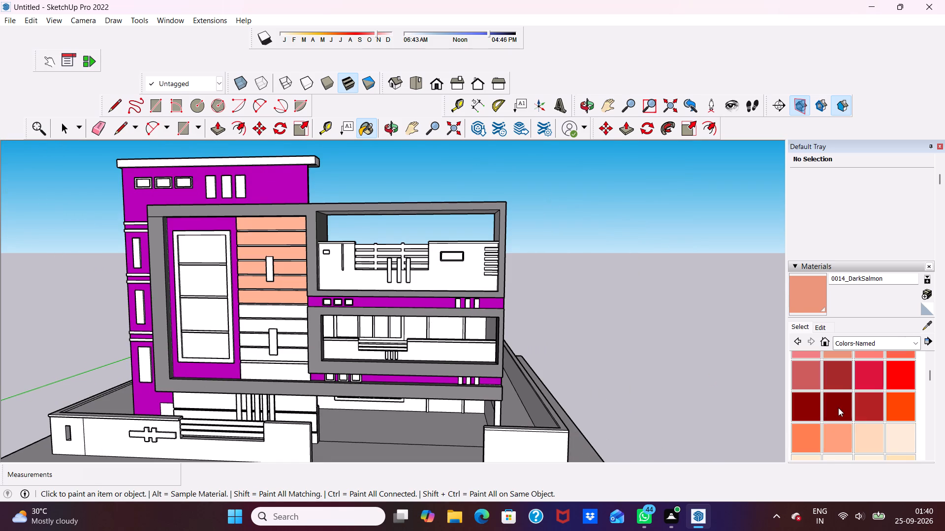
{"action": "scroll", "coordinate": [838, 407], "scroll_direction": "down", "scroll_amount": 2}
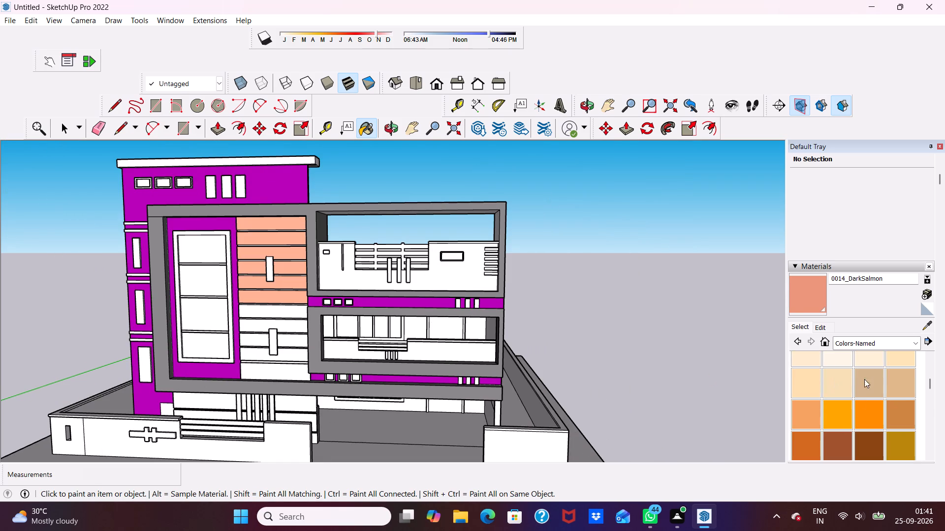
{"action": "left_click", "coordinate": [889, 378]}
{"action": "scroll", "coordinate": [184, 260], "scroll_direction": "up", "scroll_amount": 4}
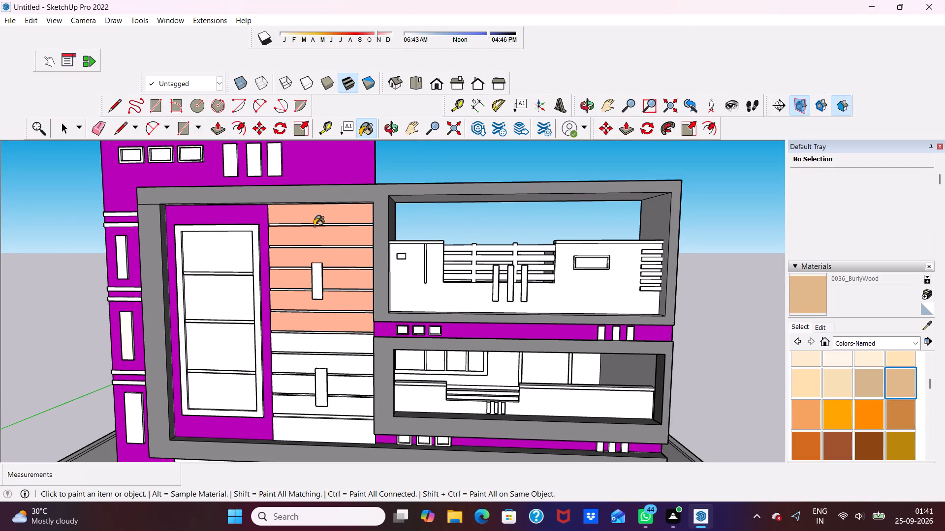
{"action": "left_click", "coordinate": [317, 220]}
{"action": "scroll", "coordinate": [315, 228], "scroll_direction": "up", "scroll_amount": 4}
{"action": "left_click", "coordinate": [312, 235]}
{"action": "left_click", "coordinate": [303, 267]}
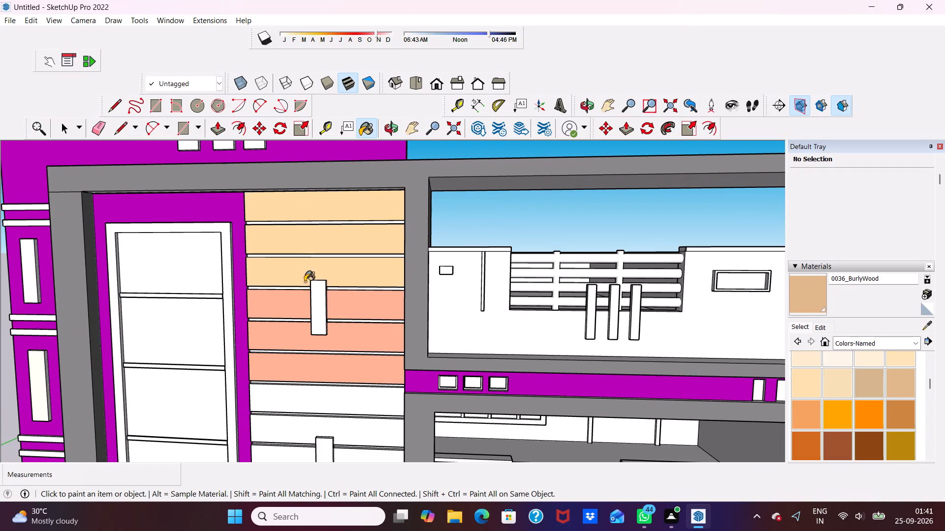
{"action": "left_click", "coordinate": [299, 301]}
{"action": "left_click", "coordinate": [288, 342]}
{"action": "left_click", "coordinate": [280, 372]}
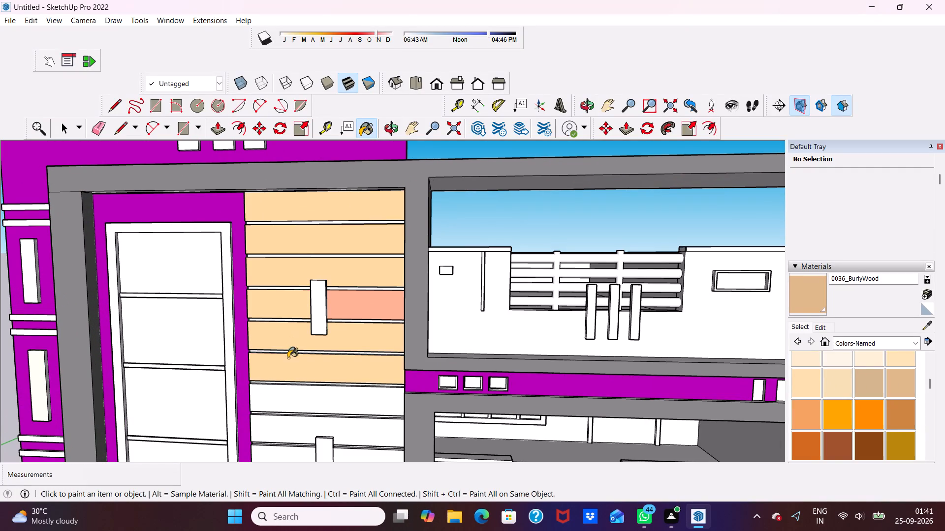
{"action": "left_click", "coordinate": [353, 315]}
Paint the remaining white lower boards of the striped wall, on both sides of the lower vertical block, with 0036_BurlyWood.
{"action": "scroll", "coordinate": [316, 269], "scroll_direction": "down", "scroll_amount": 10}
{"action": "scroll", "coordinate": [329, 354], "scroll_direction": "up", "scroll_amount": 9}
{"action": "left_click", "coordinate": [299, 277]}
{"action": "left_click", "coordinate": [292, 297]}
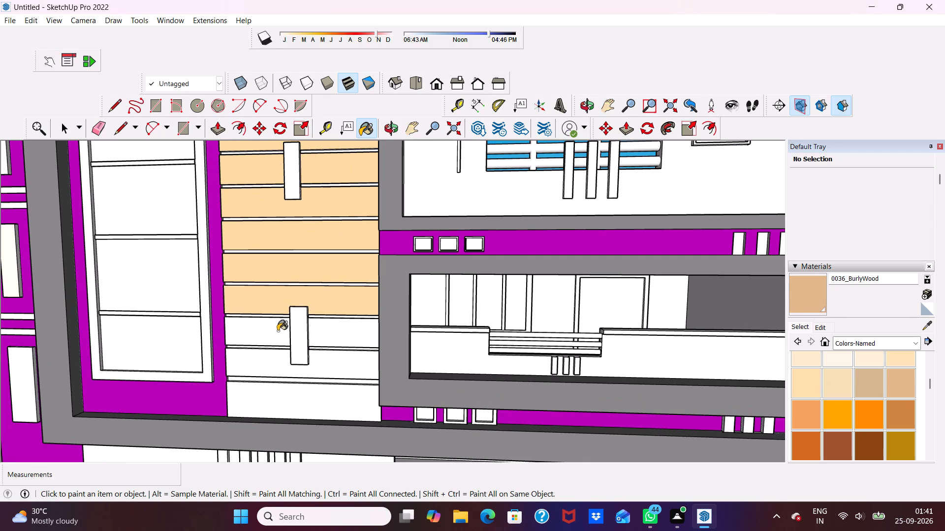
{"action": "left_click", "coordinate": [270, 338]}
{"action": "left_click", "coordinate": [268, 361]}
{"action": "left_click", "coordinate": [261, 393]}
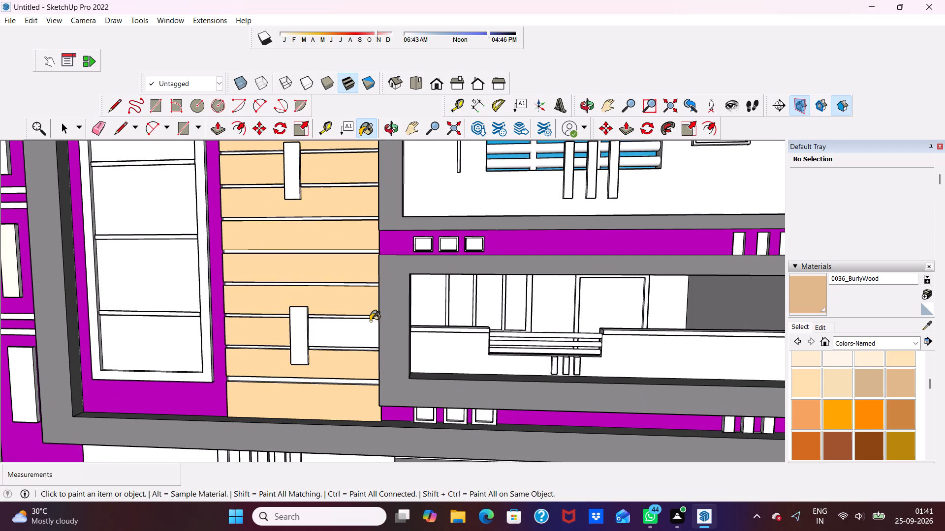
{"action": "left_click", "coordinate": [333, 342]}
{"action": "scroll", "coordinate": [327, 323], "scroll_direction": "down", "scroll_amount": 14}
{"action": "scroll", "coordinate": [255, 368], "scroll_direction": "up", "scroll_amount": 7}
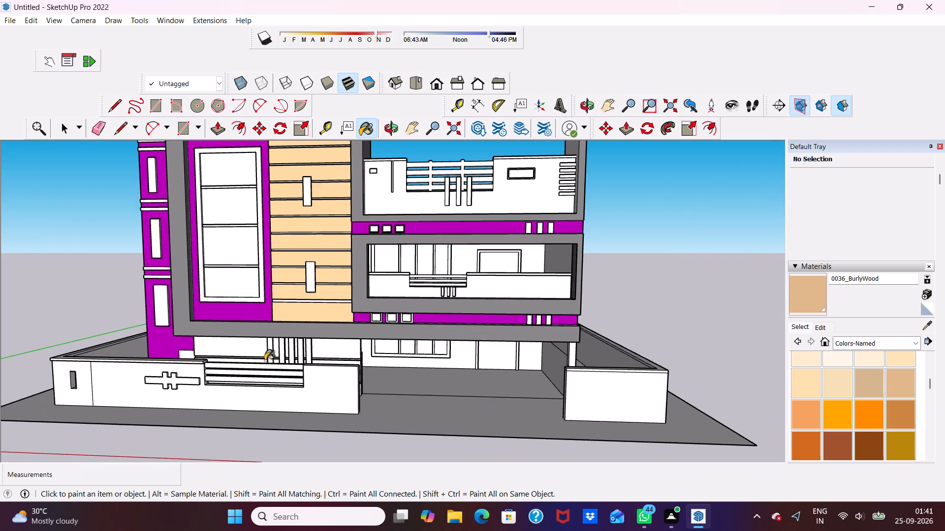
Paint the white ground-floor wall boards on both sides of the vertical fins with 0036_BurlyWood.
{"action": "scroll", "coordinate": [265, 360], "scroll_direction": "up", "scroll_amount": 8}
{"action": "scroll", "coordinate": [361, 355], "scroll_direction": "up", "scroll_amount": 1}
{"action": "left_click", "coordinate": [393, 383]}
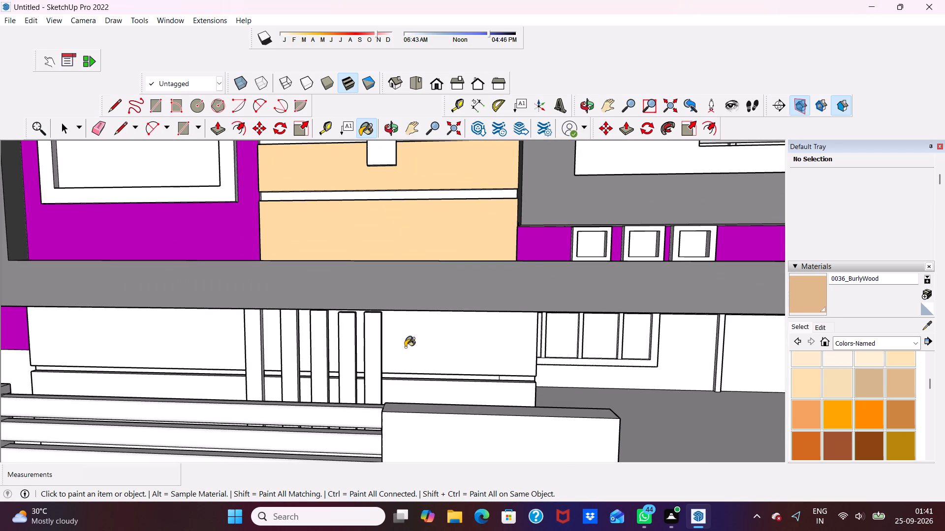
{"action": "left_click", "coordinate": [405, 347]}
{"action": "scroll", "coordinate": [403, 325], "scroll_direction": "down", "scroll_amount": 6}
{"action": "left_click", "coordinate": [249, 339]}
{"action": "scroll", "coordinate": [257, 352], "scroll_direction": "up", "scroll_amount": 4}
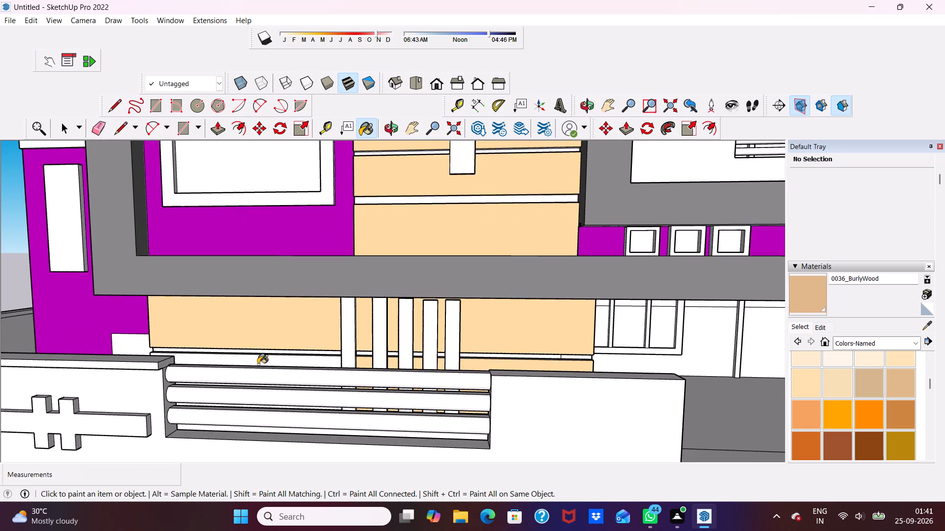
{"action": "scroll", "coordinate": [259, 359], "scroll_direction": "down", "scroll_amount": 3}
{"action": "scroll", "coordinate": [262, 353], "scroll_direction": "up", "scroll_amount": 8}
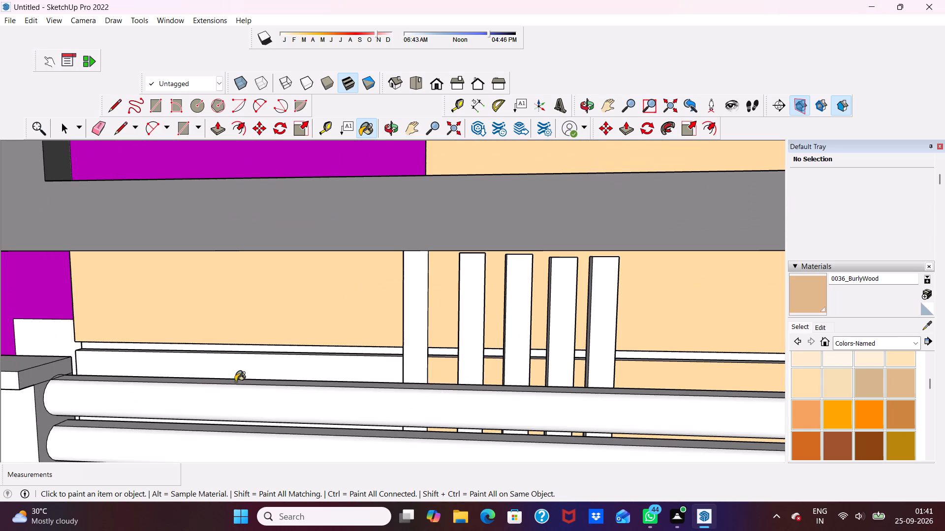
{"action": "left_click", "coordinate": [238, 367]}
{"action": "scroll", "coordinate": [234, 343], "scroll_direction": "down", "scroll_amount": 5}
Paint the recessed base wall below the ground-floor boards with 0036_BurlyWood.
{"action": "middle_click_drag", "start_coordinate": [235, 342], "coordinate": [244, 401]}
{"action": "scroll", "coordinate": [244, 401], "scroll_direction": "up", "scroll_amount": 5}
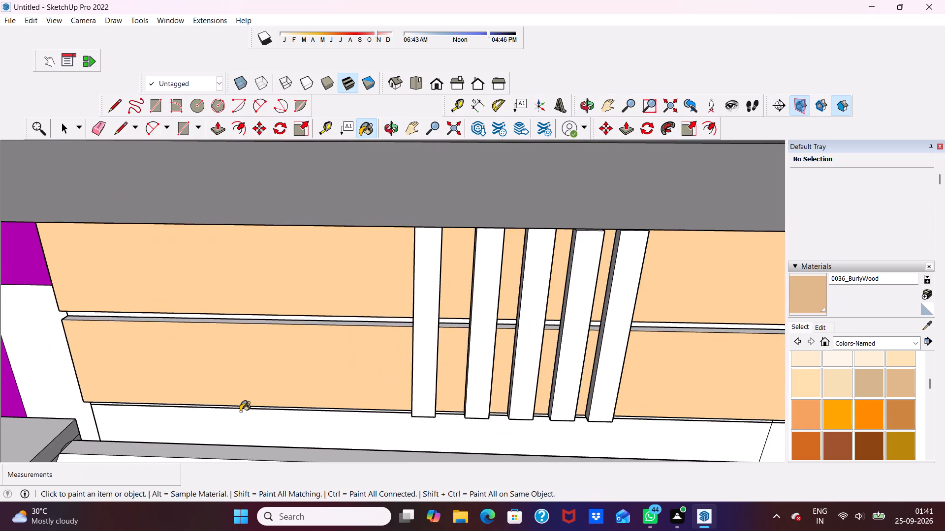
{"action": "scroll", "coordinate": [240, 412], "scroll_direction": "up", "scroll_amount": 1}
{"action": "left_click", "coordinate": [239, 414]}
Paint the two lowest white grooves of the striped wall above the grey frame with 0042_Sienna.
{"action": "scroll", "coordinate": [243, 324], "scroll_direction": "up", "scroll_amount": 1}
{"action": "scroll", "coordinate": [239, 316], "scroll_direction": "down", "scroll_amount": 8}
{"action": "middle_click_drag", "start_coordinate": [248, 330], "coordinate": [246, 280]}
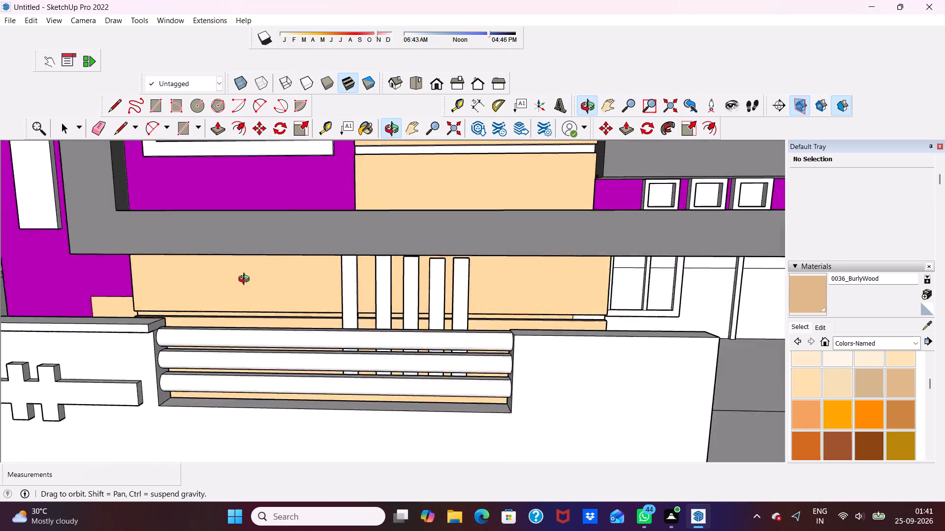
{"action": "middle_click_drag", "start_coordinate": [246, 280], "coordinate": [285, 277]}
{"action": "middle_click", "coordinate": [285, 277]}
{"action": "middle_click", "coordinate": [285, 277]}
{"action": "middle_click", "coordinate": [285, 277]}
{"action": "scroll", "coordinate": [279, 280], "scroll_direction": "up", "scroll_amount": 1}
{"action": "scroll", "coordinate": [237, 268], "scroll_direction": "down", "scroll_amount": 2}
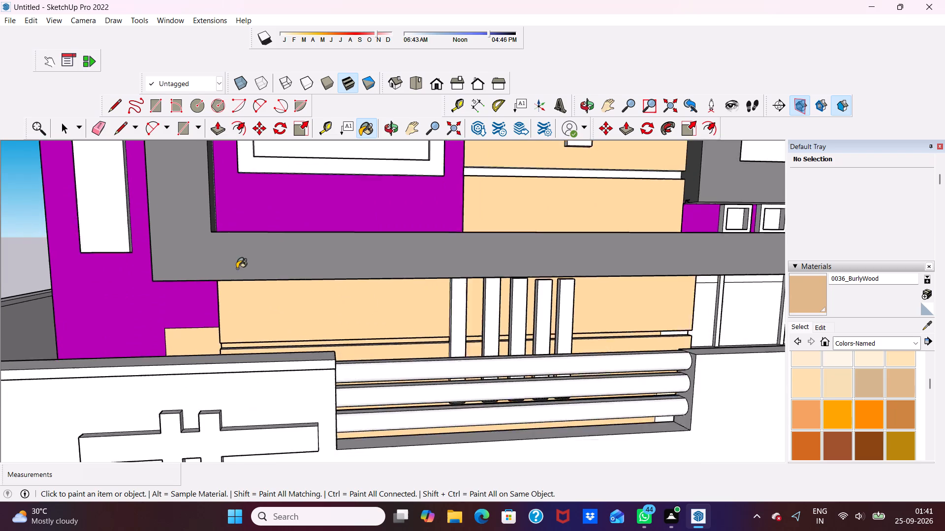
{"action": "scroll", "coordinate": [237, 268], "scroll_direction": "down", "scroll_amount": 3}
{"action": "scroll", "coordinate": [354, 303], "scroll_direction": "up", "scroll_amount": 4}
{"action": "scroll", "coordinate": [301, 298], "scroll_direction": "down", "scroll_amount": 5}
{"action": "middle_click_drag", "start_coordinate": [375, 279], "coordinate": [333, 290]}
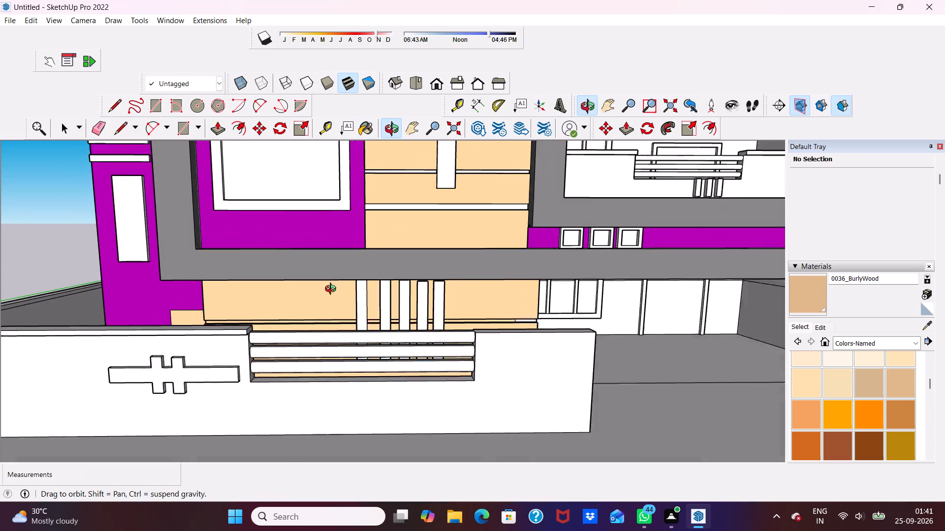
{"action": "middle_click_drag", "start_coordinate": [333, 290], "coordinate": [332, 291]}
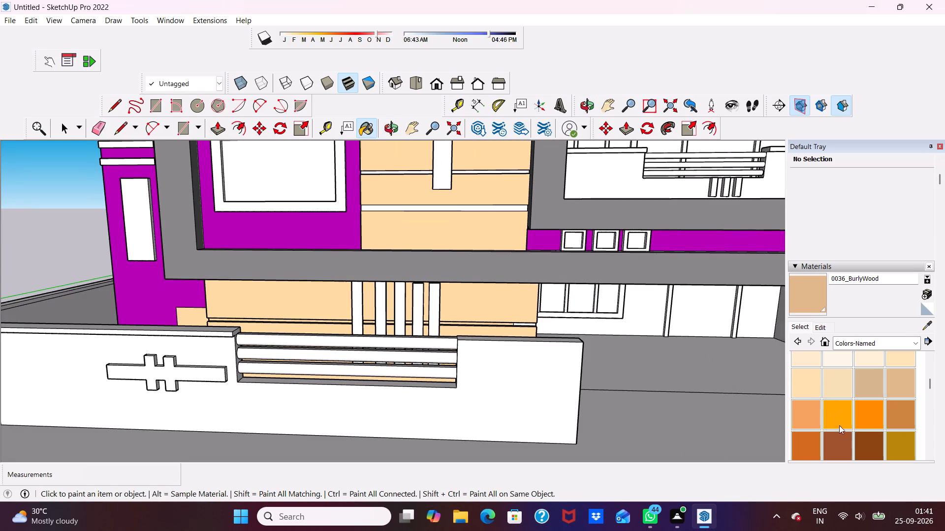
{"action": "left_click", "coordinate": [840, 437]}
{"action": "scroll", "coordinate": [519, 321], "scroll_direction": "down", "scroll_amount": 5}
{"action": "scroll", "coordinate": [420, 197], "scroll_direction": "up", "scroll_amount": 10}
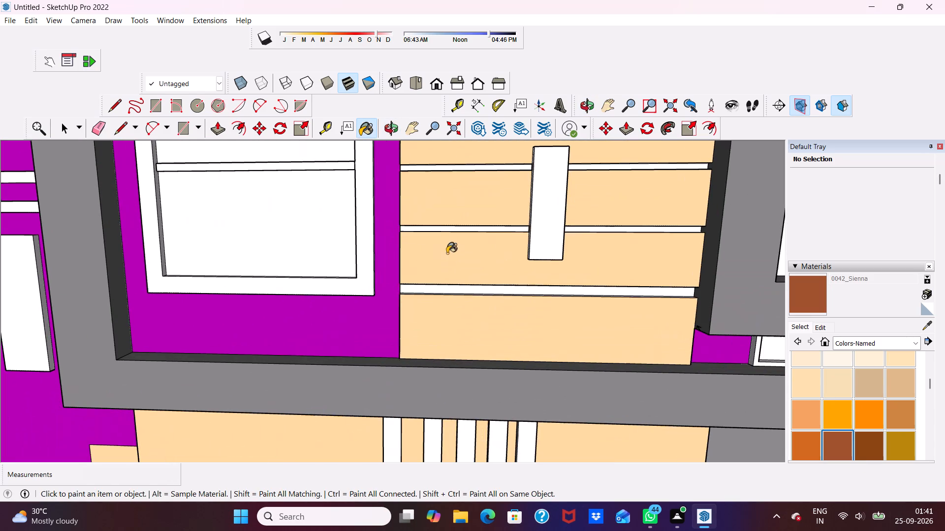
{"action": "left_click", "coordinate": [440, 289]}
{"action": "scroll", "coordinate": [441, 283], "scroll_direction": "up", "scroll_amount": 2}
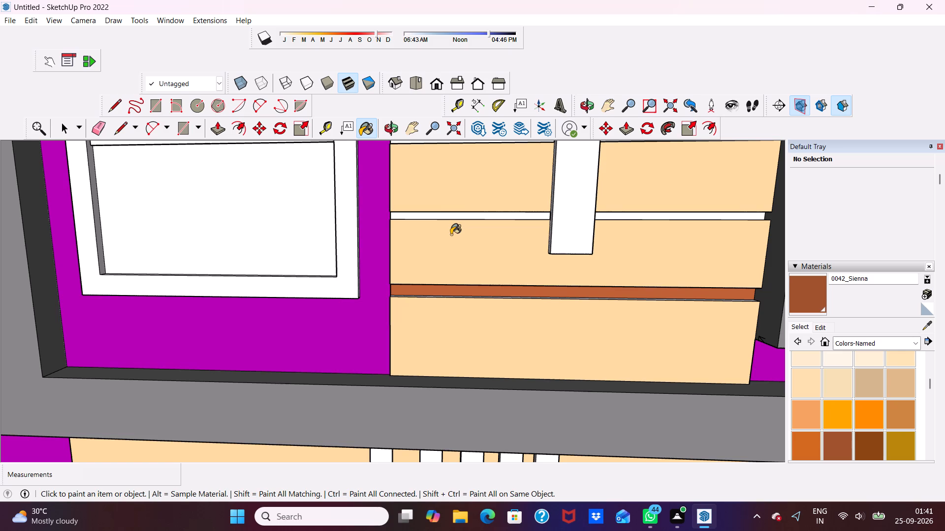
{"action": "left_click", "coordinate": [454, 213]}
{"action": "scroll", "coordinate": [405, 203], "scroll_direction": "down", "scroll_amount": 11}
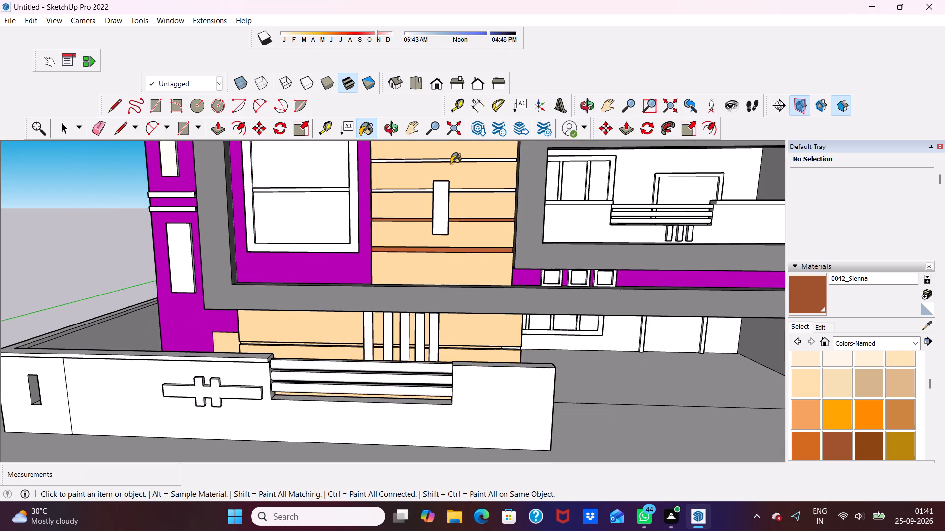
Paint the four upper white grooves of the striped wall, down to those beside the upper vertical block, with 0042_Sienna.
{"action": "scroll", "coordinate": [456, 160], "scroll_direction": "up", "scroll_amount": 5}
{"action": "scroll", "coordinate": [428, 207], "scroll_direction": "down", "scroll_amount": 18}
{"action": "scroll", "coordinate": [421, 174], "scroll_direction": "up", "scroll_amount": 6}
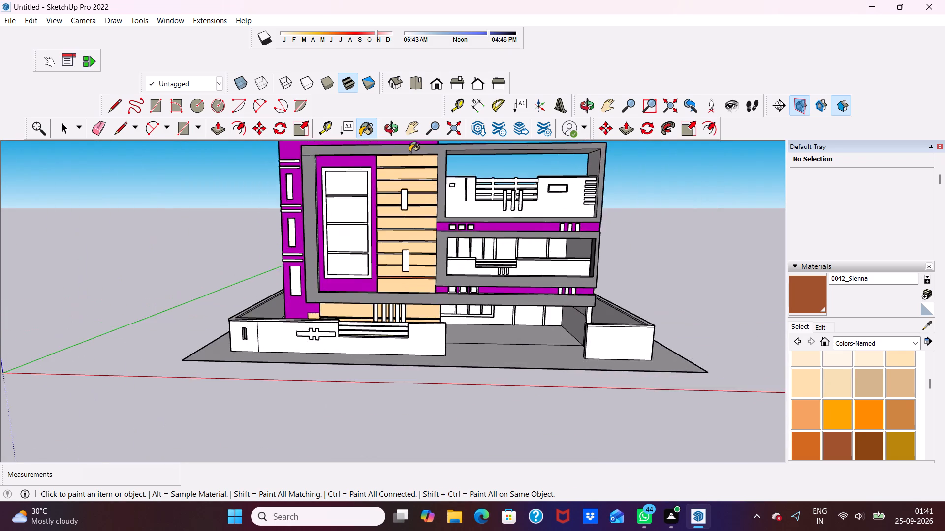
{"action": "scroll", "coordinate": [409, 152], "scroll_direction": "up", "scroll_amount": 10}
{"action": "left_click", "coordinate": [404, 179]}
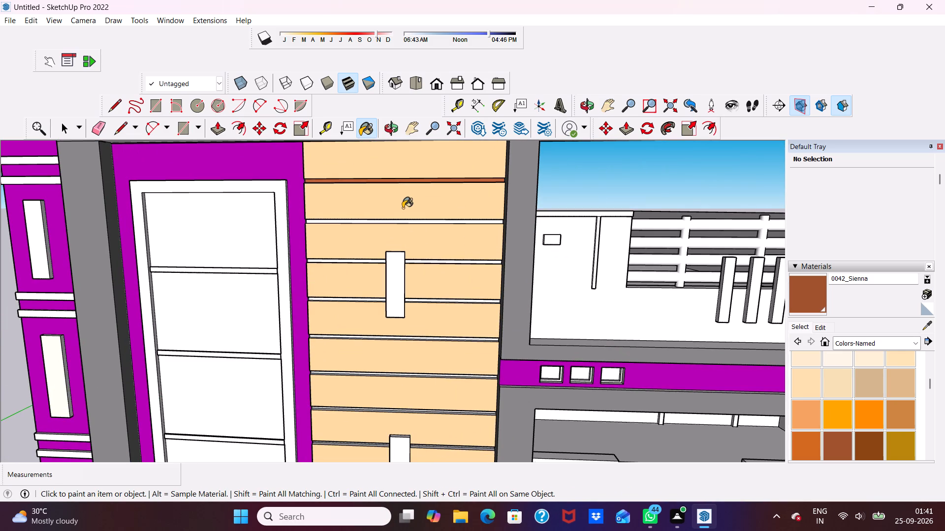
{"action": "left_click", "coordinate": [400, 220]}
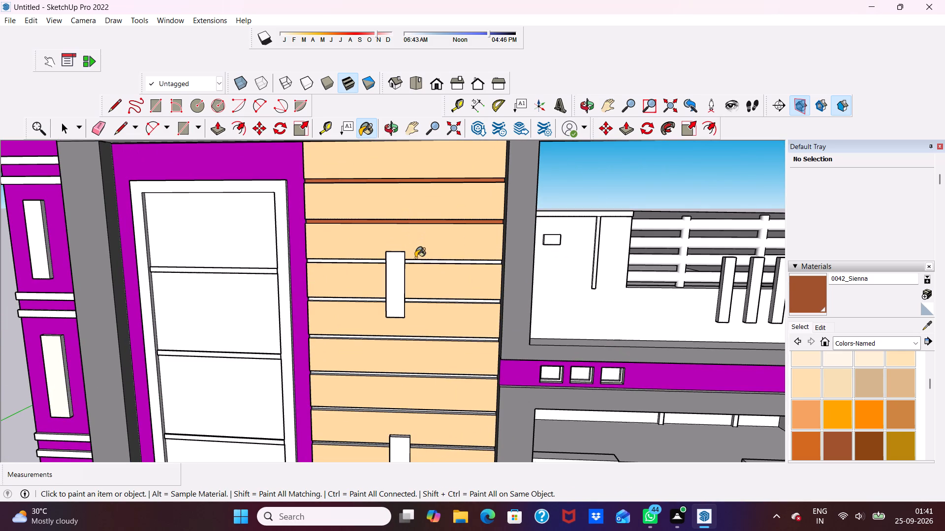
{"action": "left_click", "coordinate": [413, 262]}
{"action": "left_click", "coordinate": [408, 299]}
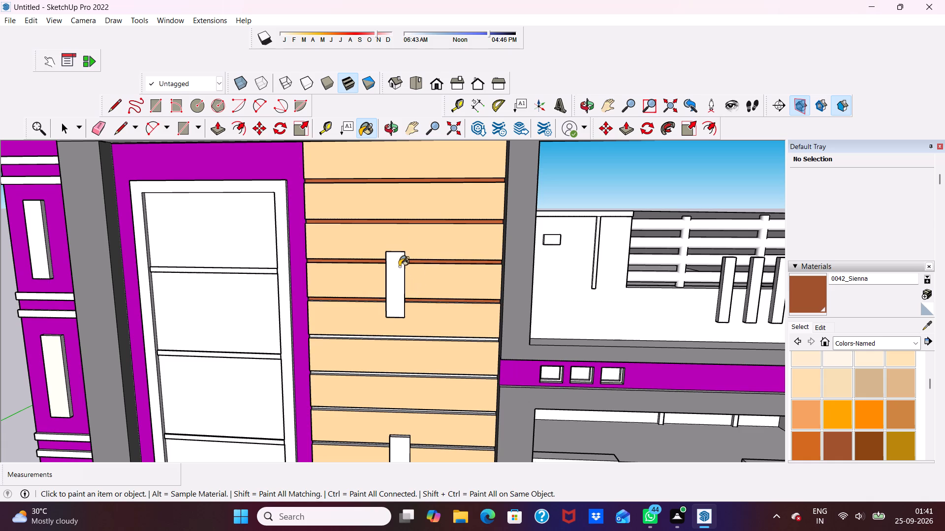
Paint the groove just below the upper vertical block of the striped wall with 0042_Sienna.
{"action": "scroll", "coordinate": [390, 256], "scroll_direction": "down", "scroll_amount": 5}
{"action": "scroll", "coordinate": [385, 312], "scroll_direction": "up", "scroll_amount": 4}
{"action": "left_click", "coordinate": [385, 308]}
{"action": "scroll", "coordinate": [389, 310], "scroll_direction": "up", "scroll_amount": 9}
{"action": "left_click", "coordinate": [389, 309]}
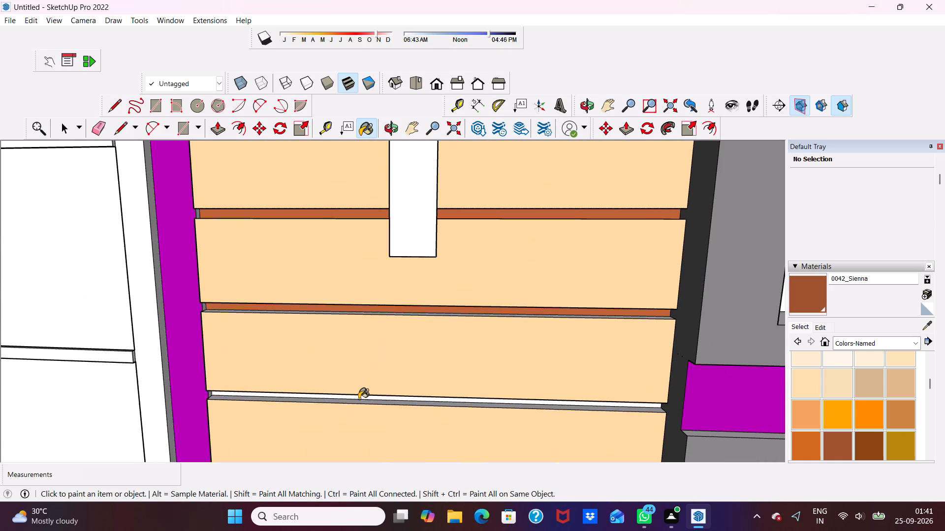
{"action": "left_click", "coordinate": [359, 399]}
{"action": "scroll", "coordinate": [349, 338], "scroll_direction": "down", "scroll_amount": 5}
{"action": "scroll", "coordinate": [361, 336], "scroll_direction": "up", "scroll_amount": 3}
{"action": "left_click", "coordinate": [353, 382]}
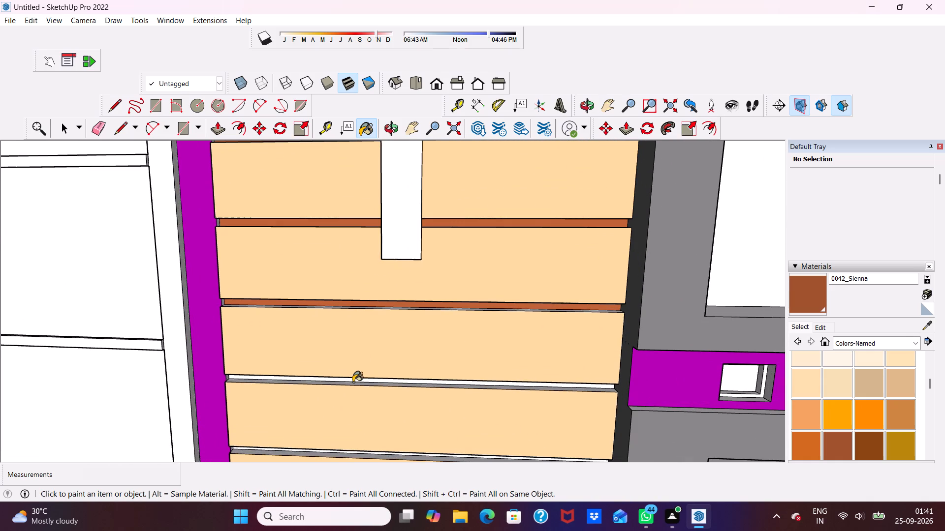
Paint the remaining white grooves of the striped wall, down to the one beside the lower vertical block, with 0042_Sienna.
{"action": "scroll", "coordinate": [349, 359], "scroll_direction": "down", "scroll_amount": 5}
{"action": "scroll", "coordinate": [409, 276], "scroll_direction": "up", "scroll_amount": 6}
{"action": "scroll", "coordinate": [396, 245], "scroll_direction": "down", "scroll_amount": 5}
{"action": "scroll", "coordinate": [281, 156], "scroll_direction": "up", "scroll_amount": 1}
{"action": "scroll", "coordinate": [281, 192], "scroll_direction": "down", "scroll_amount": 4}
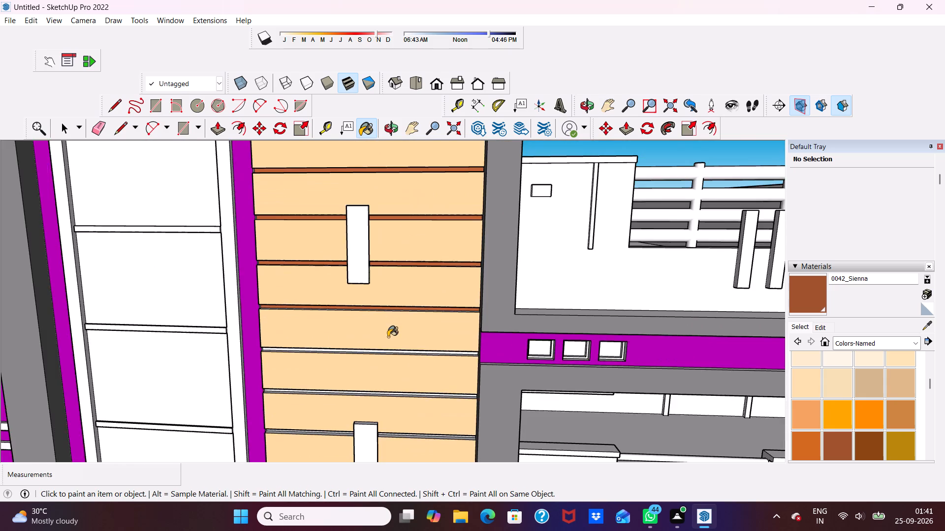
{"action": "scroll", "coordinate": [388, 343], "scroll_direction": "up", "scroll_amount": 5}
{"action": "left_click", "coordinate": [380, 357]}
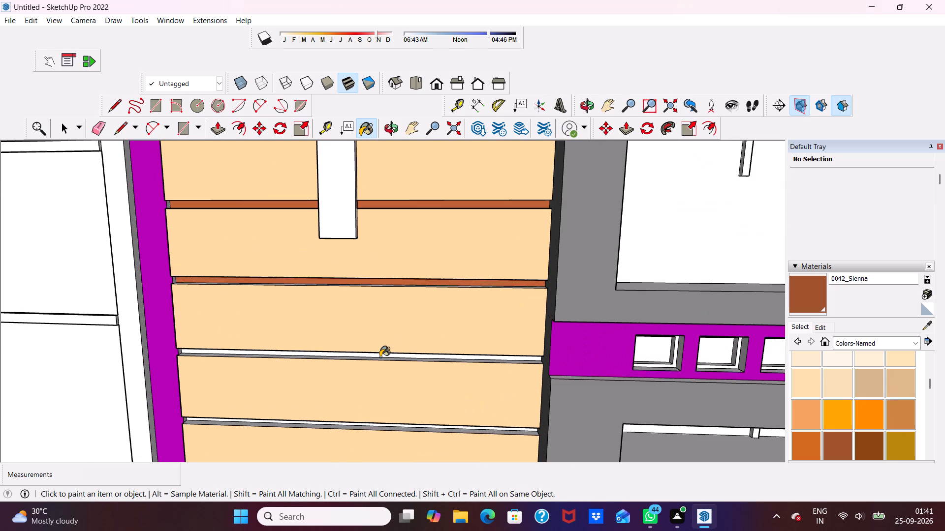
{"action": "left_click", "coordinate": [379, 354]}
{"action": "scroll", "coordinate": [373, 345], "scroll_direction": "down", "scroll_amount": 10}
{"action": "scroll", "coordinate": [386, 377], "scroll_direction": "up", "scroll_amount": 7}
{"action": "left_click", "coordinate": [397, 339]}
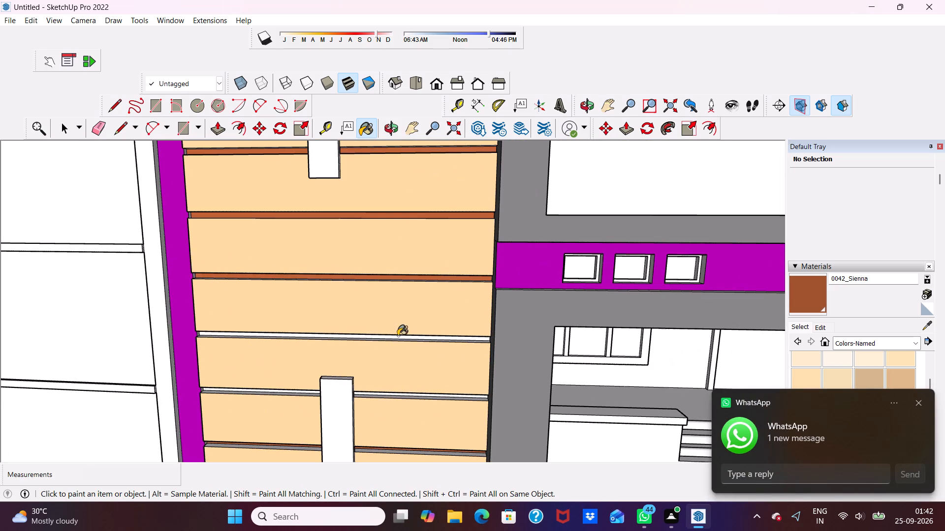
{"action": "scroll", "coordinate": [398, 337], "scroll_direction": "up", "scroll_amount": 9}
{"action": "left_click", "coordinate": [403, 333]}
{"action": "scroll", "coordinate": [402, 333], "scroll_direction": "down", "scroll_amount": 11}
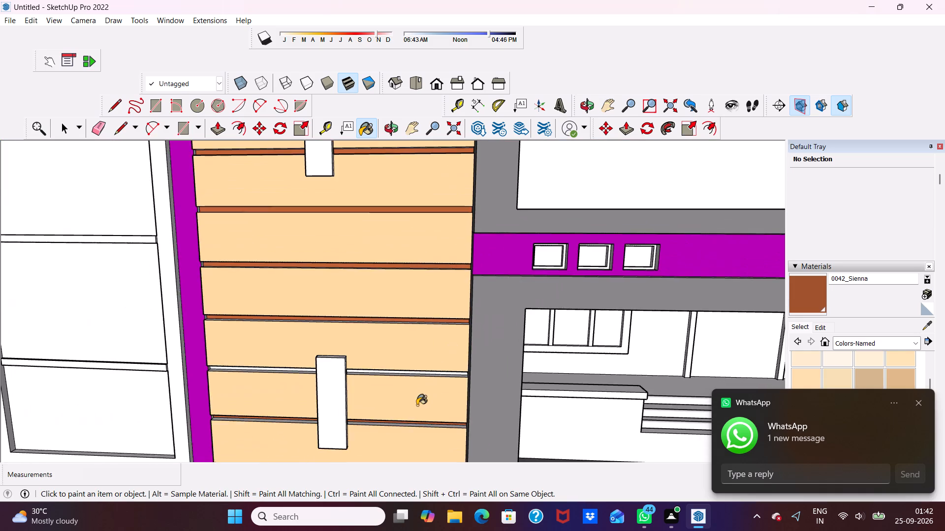
{"action": "scroll", "coordinate": [417, 405], "scroll_direction": "up", "scroll_amount": 5}
{"action": "left_click", "coordinate": [431, 352]}
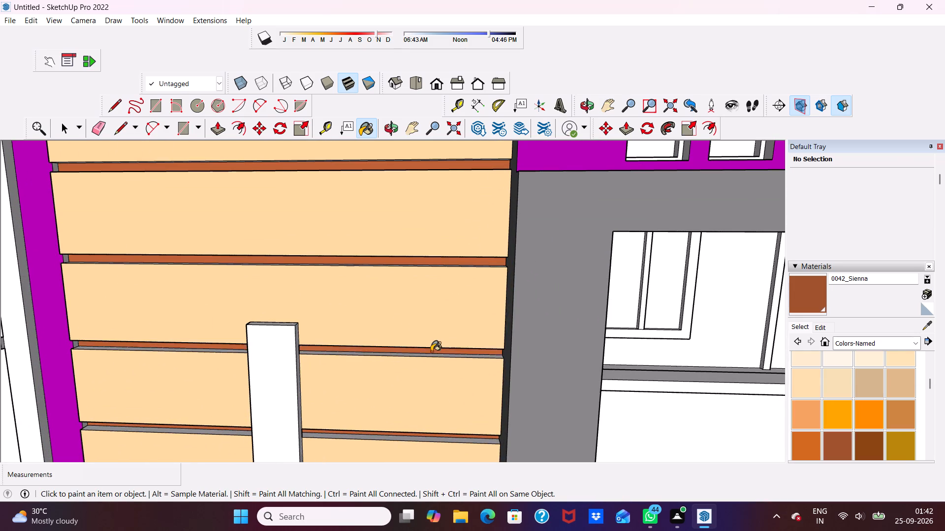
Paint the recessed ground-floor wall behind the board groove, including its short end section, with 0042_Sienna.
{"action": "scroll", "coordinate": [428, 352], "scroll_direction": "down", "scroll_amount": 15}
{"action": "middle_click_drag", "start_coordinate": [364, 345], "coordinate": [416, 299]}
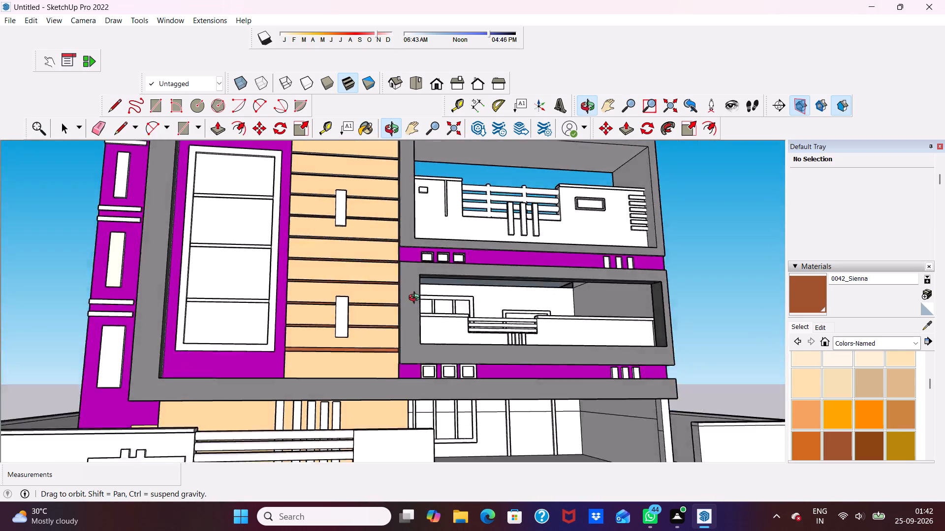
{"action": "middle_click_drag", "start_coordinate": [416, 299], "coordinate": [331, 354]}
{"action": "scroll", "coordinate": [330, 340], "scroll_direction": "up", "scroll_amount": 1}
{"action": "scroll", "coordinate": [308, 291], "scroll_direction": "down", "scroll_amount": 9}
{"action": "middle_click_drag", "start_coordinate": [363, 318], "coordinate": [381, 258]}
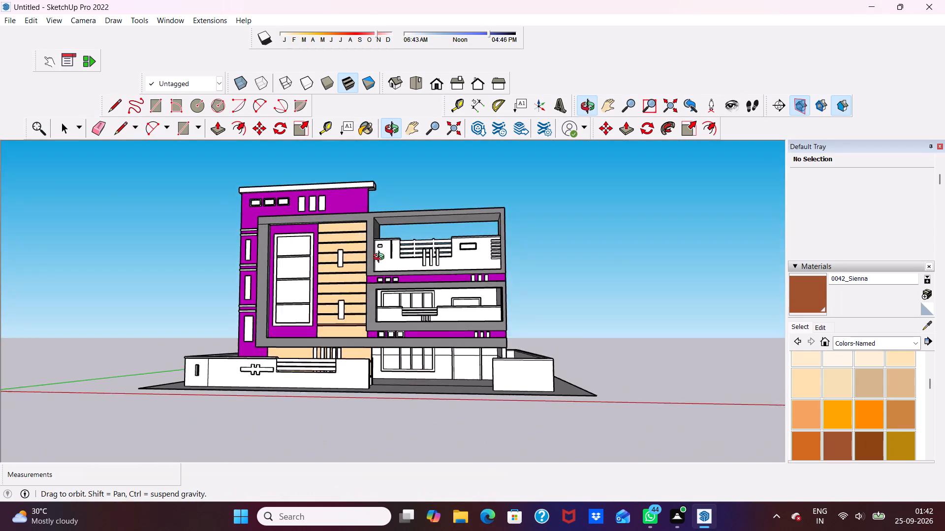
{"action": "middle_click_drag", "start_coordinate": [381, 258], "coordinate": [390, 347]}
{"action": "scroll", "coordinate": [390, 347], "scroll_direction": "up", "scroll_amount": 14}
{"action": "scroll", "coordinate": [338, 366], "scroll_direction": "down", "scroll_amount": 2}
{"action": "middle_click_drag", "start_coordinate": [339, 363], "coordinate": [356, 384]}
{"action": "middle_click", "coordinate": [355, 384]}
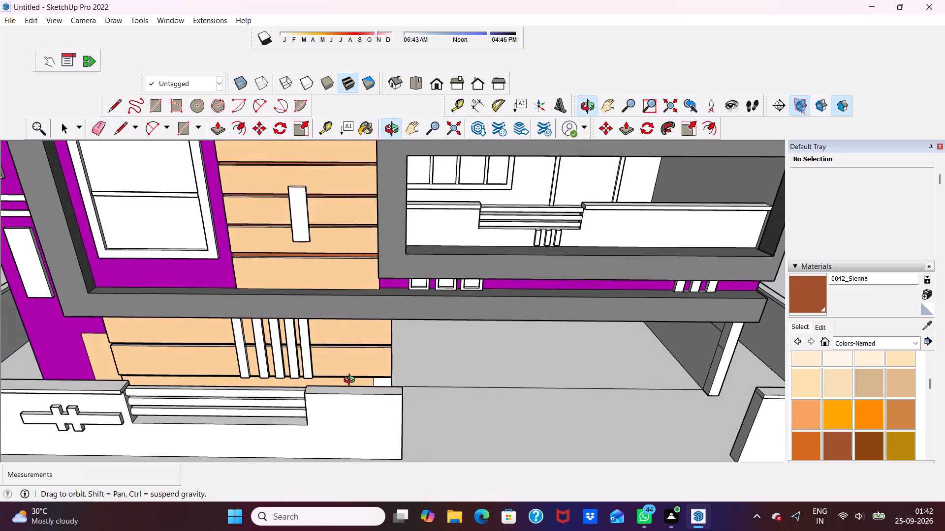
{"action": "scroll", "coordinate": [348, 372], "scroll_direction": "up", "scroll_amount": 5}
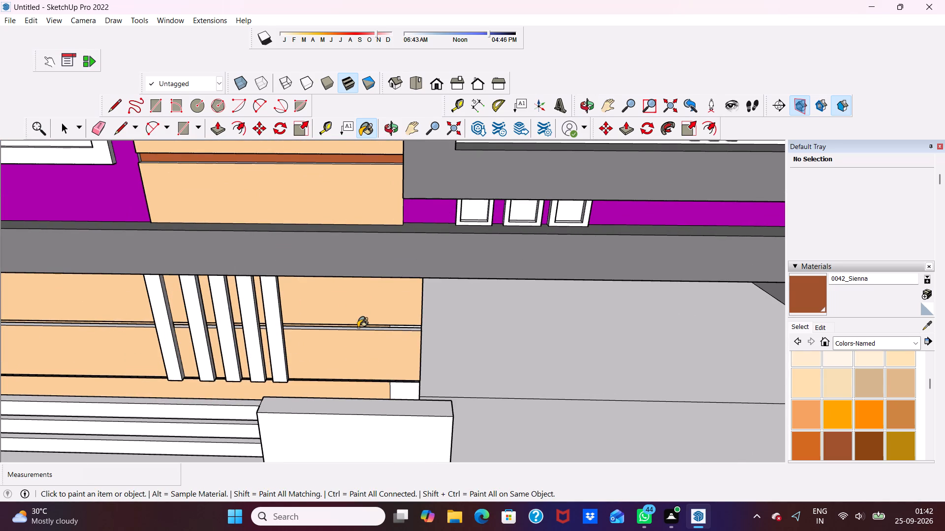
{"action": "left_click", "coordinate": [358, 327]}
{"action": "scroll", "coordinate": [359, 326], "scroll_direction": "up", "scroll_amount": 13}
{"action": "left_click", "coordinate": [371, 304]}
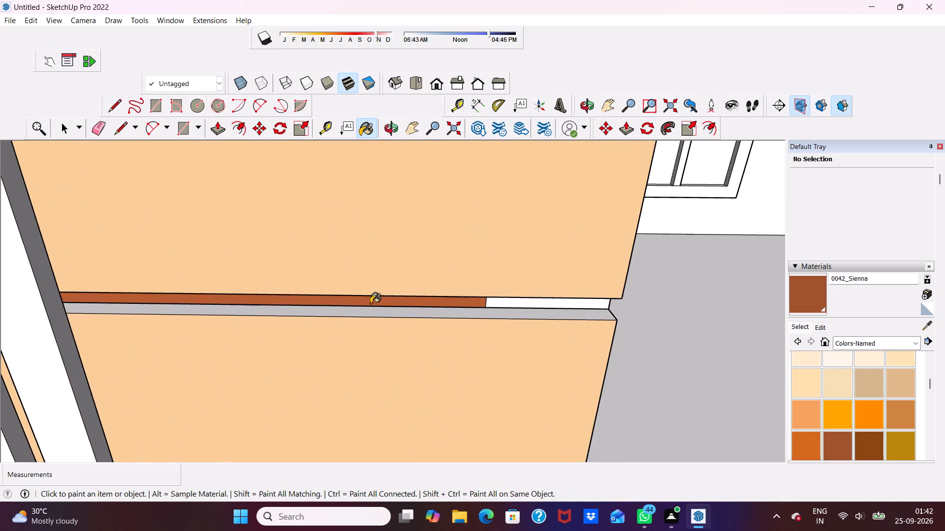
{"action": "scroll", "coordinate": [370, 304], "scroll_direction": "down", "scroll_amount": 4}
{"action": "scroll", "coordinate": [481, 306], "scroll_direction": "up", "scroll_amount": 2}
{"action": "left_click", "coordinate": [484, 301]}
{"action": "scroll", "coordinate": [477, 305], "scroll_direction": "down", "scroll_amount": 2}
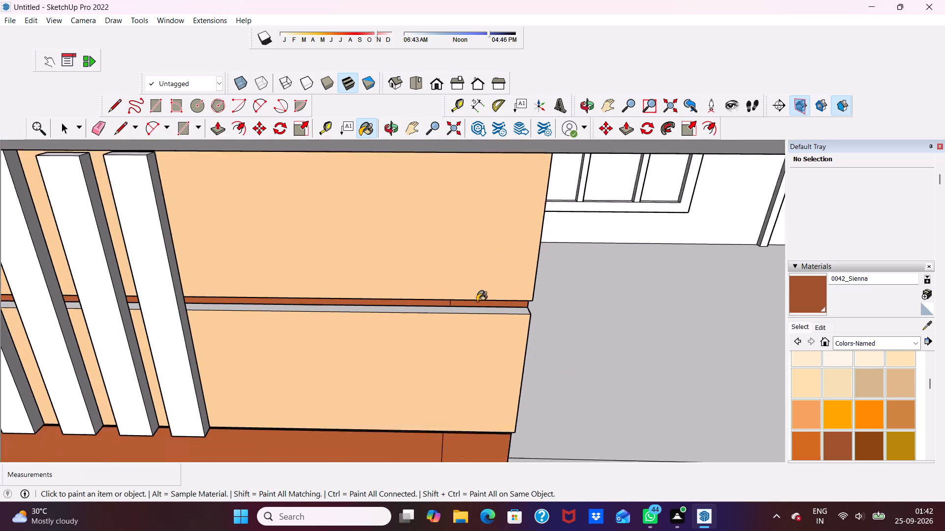
Repaint the sienna recessed ground-floor base wall and its short end section with 0033_NavajoWhite.
{"action": "scroll", "coordinate": [477, 301], "scroll_direction": "down", "scroll_amount": 8}
{"action": "middle_click_drag", "start_coordinate": [439, 381], "coordinate": [509, 400]}
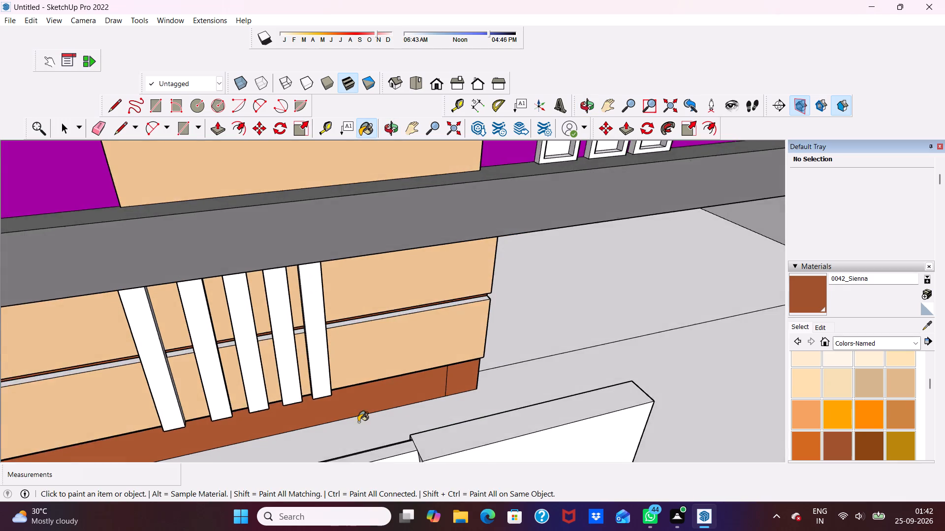
{"action": "scroll", "coordinate": [358, 421], "scroll_direction": "up", "scroll_amount": 4}
{"action": "scroll", "coordinate": [308, 360], "scroll_direction": "down", "scroll_amount": 10}
{"action": "middle_click_drag", "start_coordinate": [381, 333], "coordinate": [381, 245]}
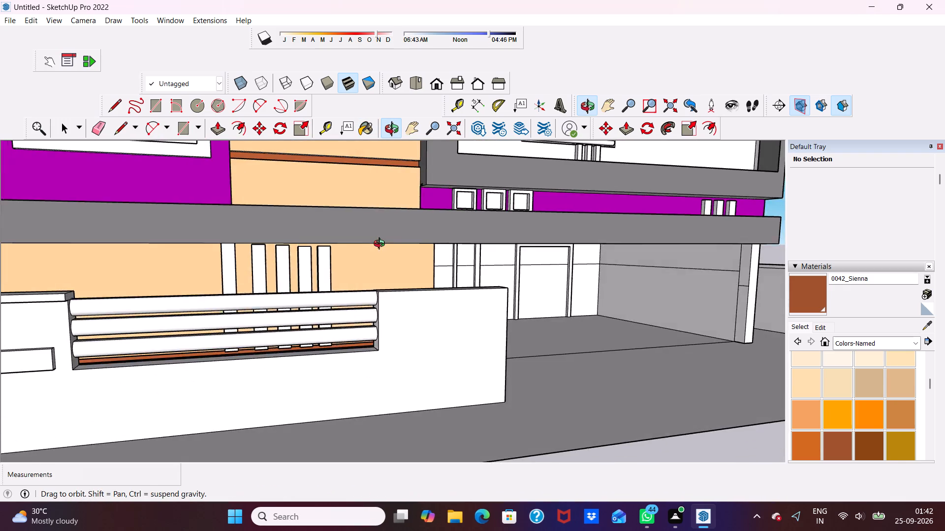
{"action": "middle_click_drag", "start_coordinate": [381, 245], "coordinate": [405, 336]}
{"action": "scroll", "coordinate": [348, 370], "scroll_direction": "up", "scroll_amount": 3}
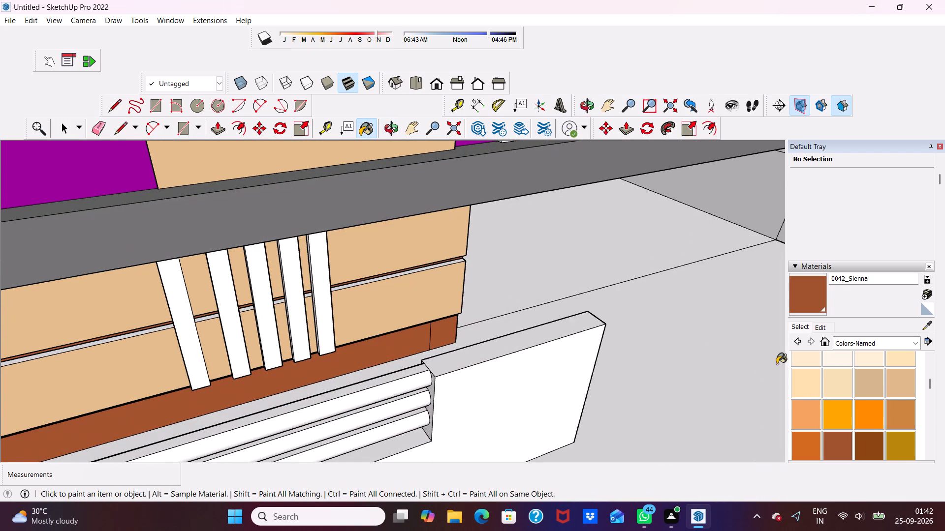
{"action": "left_click", "coordinate": [798, 379]}
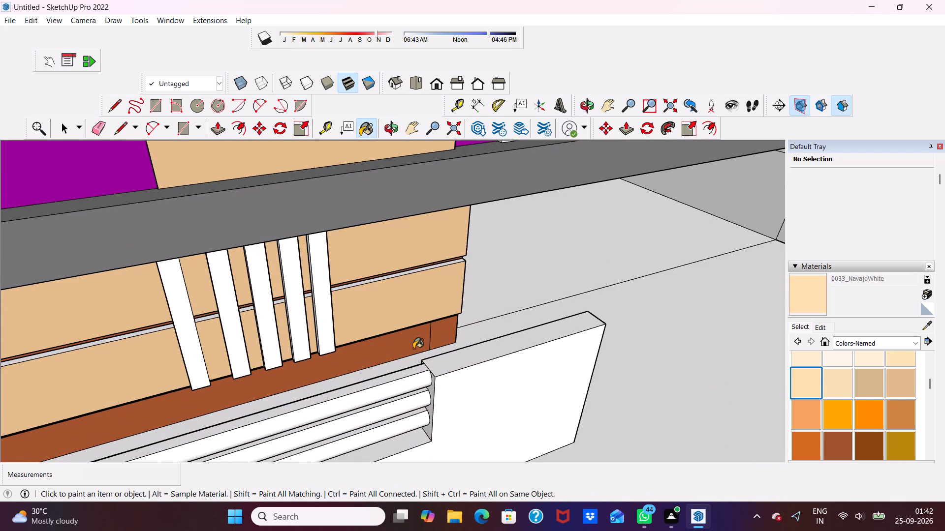
{"action": "left_click", "coordinate": [413, 344]}
{"action": "scroll", "coordinate": [430, 325], "scroll_direction": "down", "scroll_amount": 3}
{"action": "left_click", "coordinate": [446, 331]}
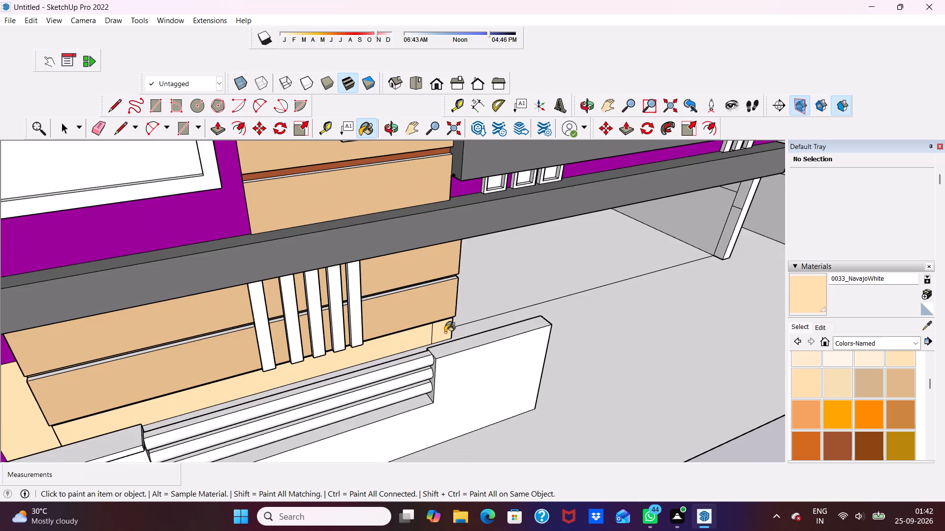
Repaint the two ground-floor boards between the purple tower and the vertical fins with 0033_NavajoWhite.
{"action": "scroll", "coordinate": [425, 338], "scroll_direction": "down", "scroll_amount": 5}
{"action": "middle_click_drag", "start_coordinate": [414, 340], "coordinate": [281, 350]}
{"action": "scroll", "coordinate": [282, 340], "scroll_direction": "up", "scroll_amount": 2}
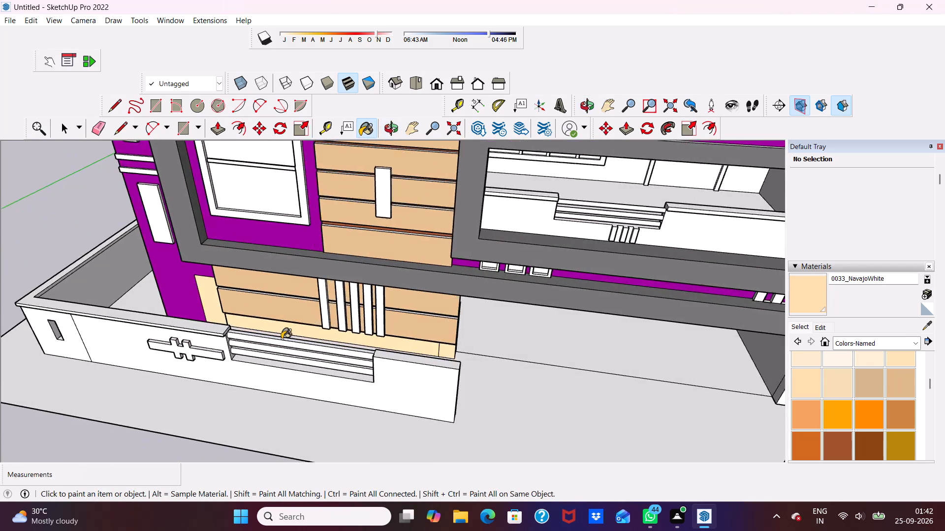
{"action": "scroll", "coordinate": [282, 339], "scroll_direction": "up", "scroll_amount": 3}
{"action": "left_click", "coordinate": [265, 296]}
{"action": "left_click", "coordinate": [283, 265]}
{"action": "scroll", "coordinate": [281, 266], "scroll_direction": "down", "scroll_amount": 5}
{"action": "middle_click_drag", "start_coordinate": [282, 264], "coordinate": [301, 207]}
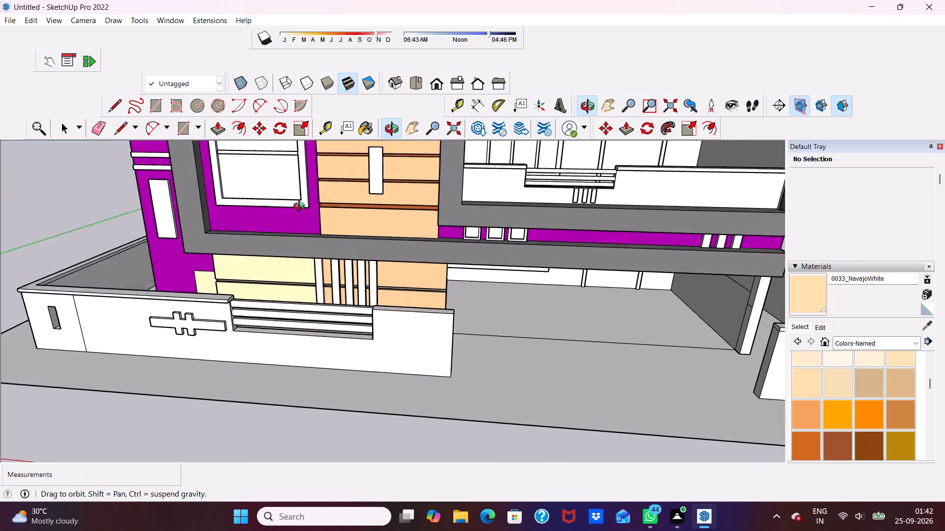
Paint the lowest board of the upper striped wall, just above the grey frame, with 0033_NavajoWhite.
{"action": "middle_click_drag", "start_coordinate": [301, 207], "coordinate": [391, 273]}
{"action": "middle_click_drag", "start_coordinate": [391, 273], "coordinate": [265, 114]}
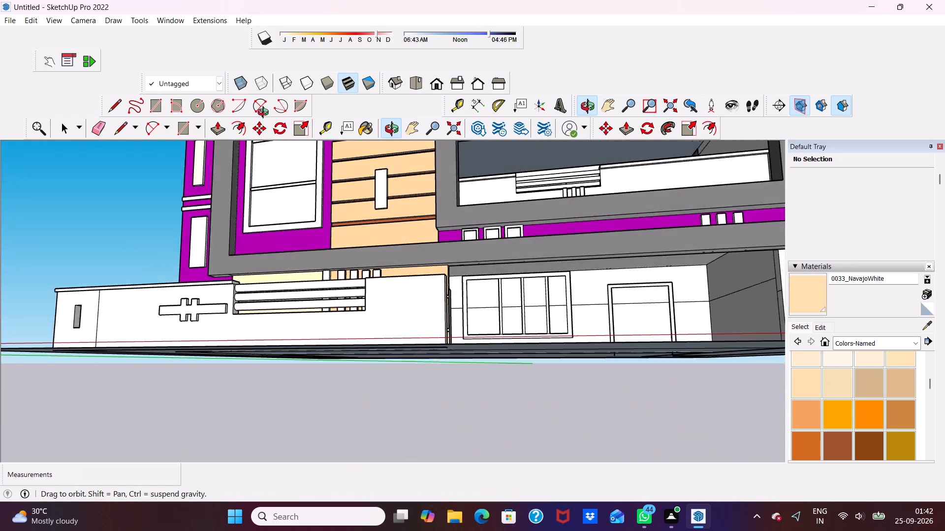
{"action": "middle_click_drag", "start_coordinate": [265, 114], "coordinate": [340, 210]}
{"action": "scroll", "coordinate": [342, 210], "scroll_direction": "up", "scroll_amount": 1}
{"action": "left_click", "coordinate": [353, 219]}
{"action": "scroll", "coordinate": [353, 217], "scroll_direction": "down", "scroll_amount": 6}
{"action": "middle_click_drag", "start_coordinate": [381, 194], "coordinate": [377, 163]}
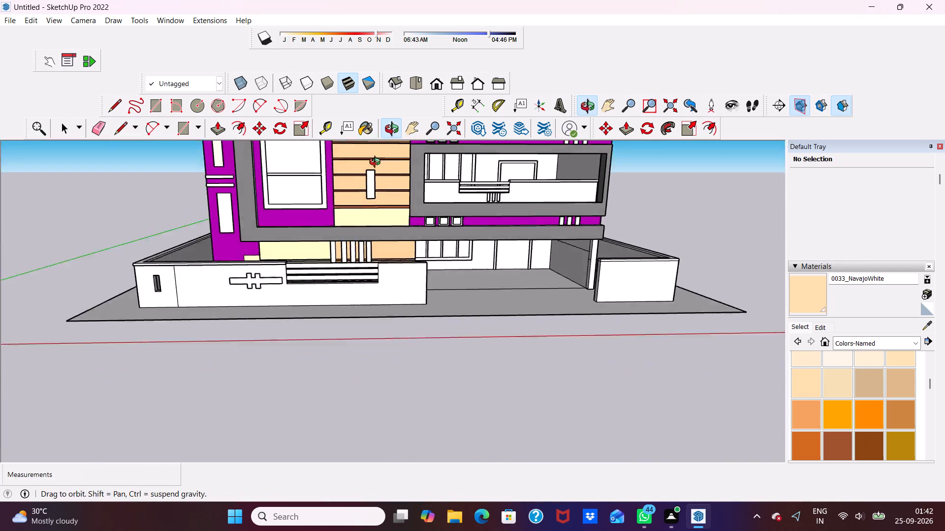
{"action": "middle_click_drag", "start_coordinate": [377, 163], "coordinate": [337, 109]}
Undo the 0033_NavajoWhite paint on the striped wall's lowest board and on the two ground-floor boards beside the fins.
{"action": "key", "text": "ctrl+z"}
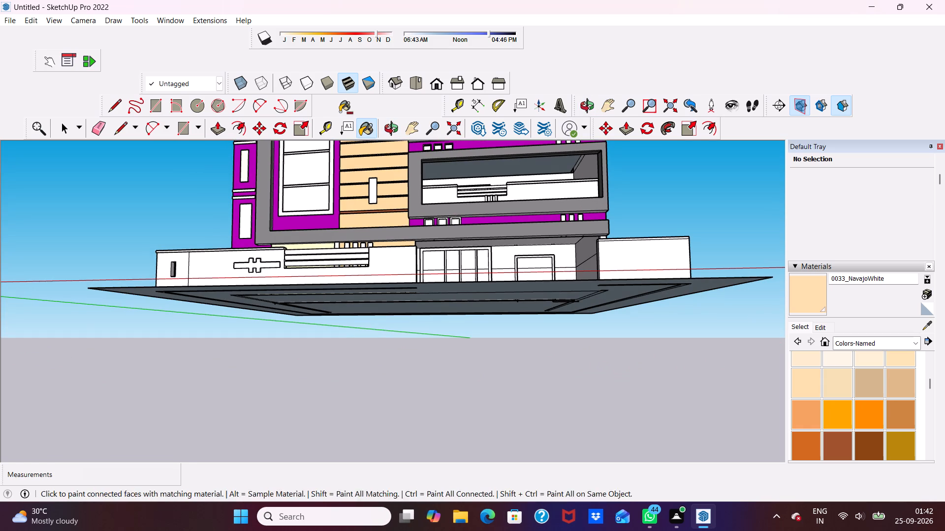
{"action": "key", "text": "ctrl+z"}
{"action": "key", "text": "ctrl+z"}
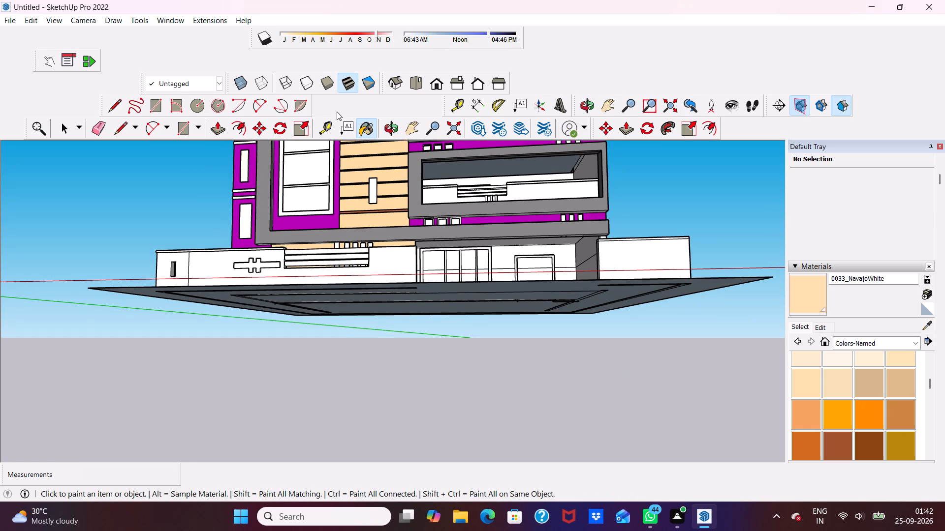
Examine the colours of the whole front facade, including the ground floor behind the compound wall, from several angles.
{"action": "scroll", "coordinate": [335, 111], "scroll_direction": "down", "scroll_amount": 4}
{"action": "scroll", "coordinate": [375, 216], "scroll_direction": "down", "scroll_amount": 1}
{"action": "middle_click_drag", "start_coordinate": [375, 216], "coordinate": [374, 336]}
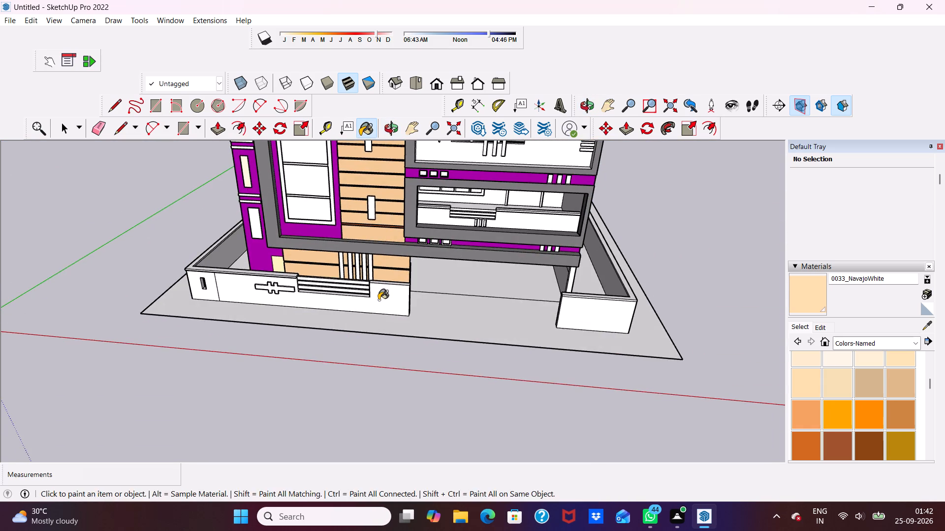
{"action": "middle_click_drag", "start_coordinate": [378, 295], "coordinate": [404, 364]}
{"action": "scroll", "coordinate": [402, 354], "scroll_direction": "up", "scroll_amount": 4}
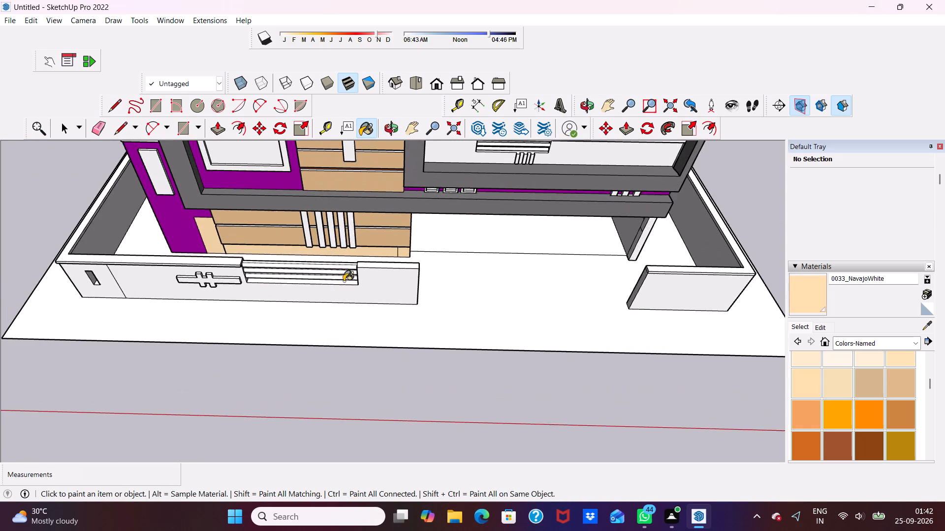
{"action": "scroll", "coordinate": [356, 287], "scroll_direction": "down", "scroll_amount": 1}
{"action": "middle_click_drag", "start_coordinate": [357, 287], "coordinate": [355, 202]}
{"action": "scroll", "coordinate": [369, 184], "scroll_direction": "up", "scroll_amount": 1}
{"action": "scroll", "coordinate": [358, 187], "scroll_direction": "down", "scroll_amount": 11}
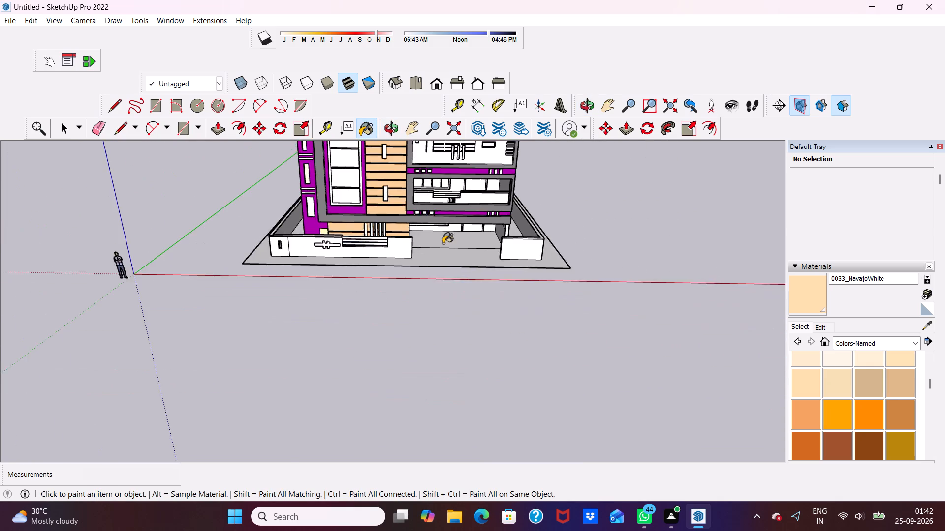
{"action": "scroll", "coordinate": [443, 243], "scroll_direction": "down", "scroll_amount": 4}
{"action": "middle_click_drag", "start_coordinate": [446, 223], "coordinate": [425, 157]}
{"action": "scroll", "coordinate": [425, 157], "scroll_direction": "up", "scroll_amount": 10}
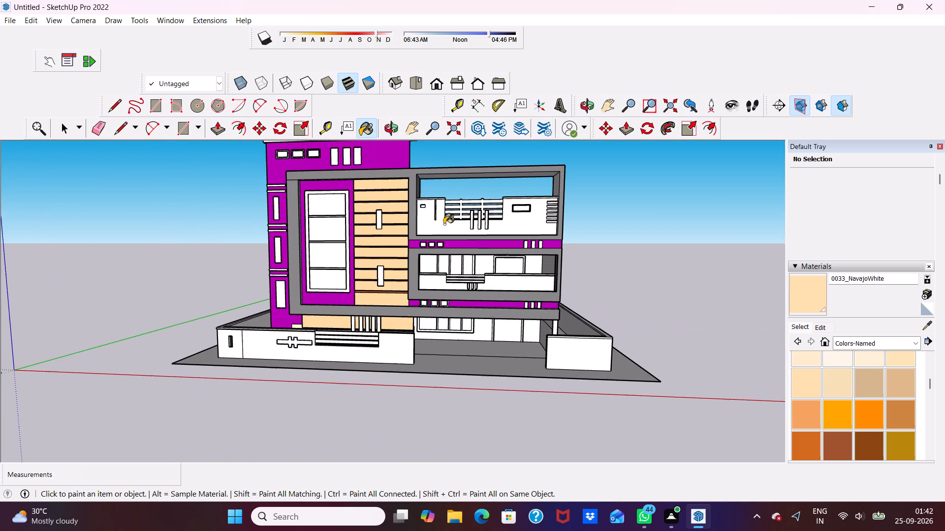
{"action": "key", "text": "space"}
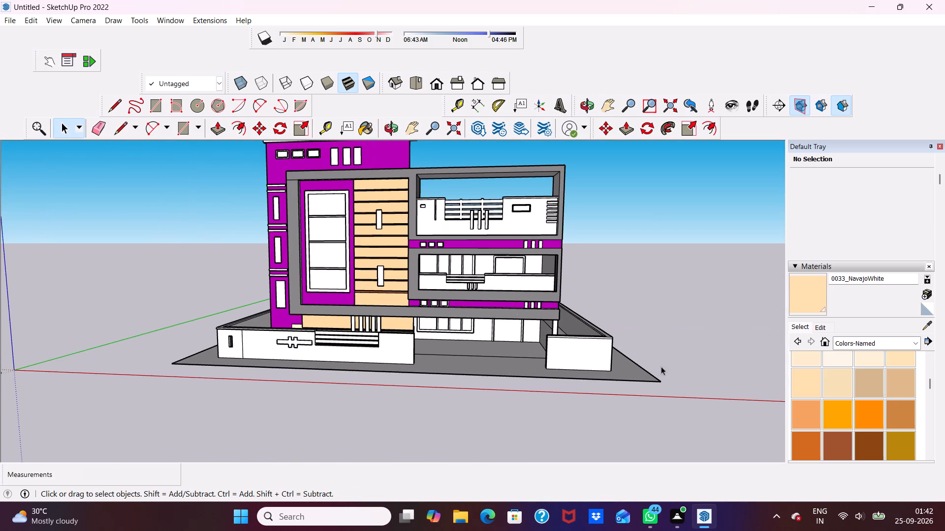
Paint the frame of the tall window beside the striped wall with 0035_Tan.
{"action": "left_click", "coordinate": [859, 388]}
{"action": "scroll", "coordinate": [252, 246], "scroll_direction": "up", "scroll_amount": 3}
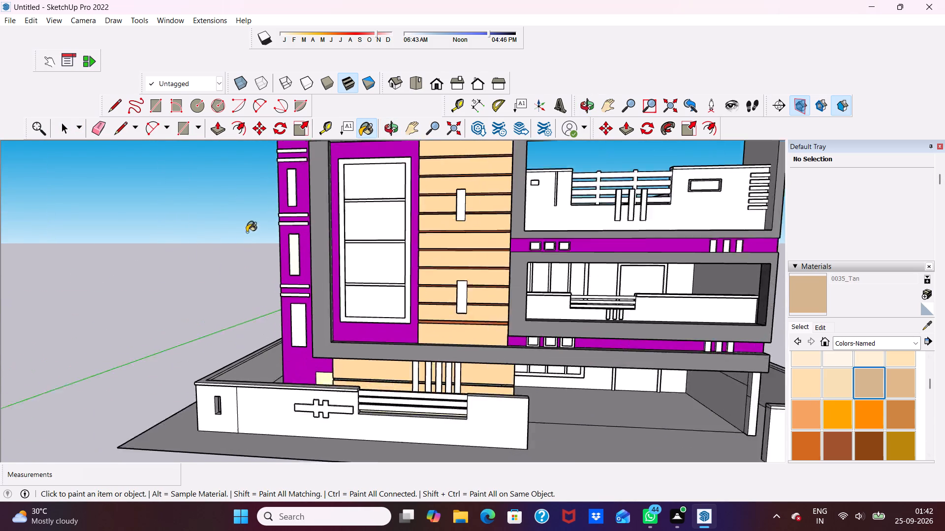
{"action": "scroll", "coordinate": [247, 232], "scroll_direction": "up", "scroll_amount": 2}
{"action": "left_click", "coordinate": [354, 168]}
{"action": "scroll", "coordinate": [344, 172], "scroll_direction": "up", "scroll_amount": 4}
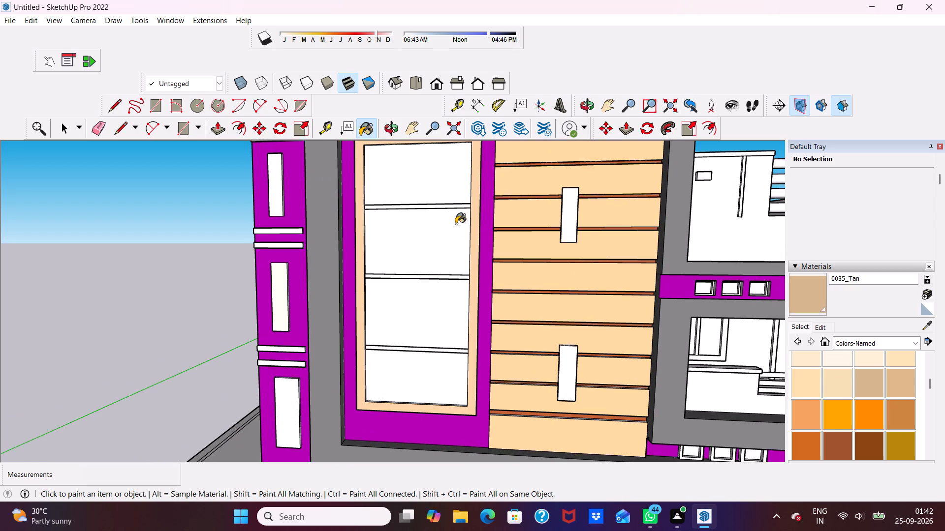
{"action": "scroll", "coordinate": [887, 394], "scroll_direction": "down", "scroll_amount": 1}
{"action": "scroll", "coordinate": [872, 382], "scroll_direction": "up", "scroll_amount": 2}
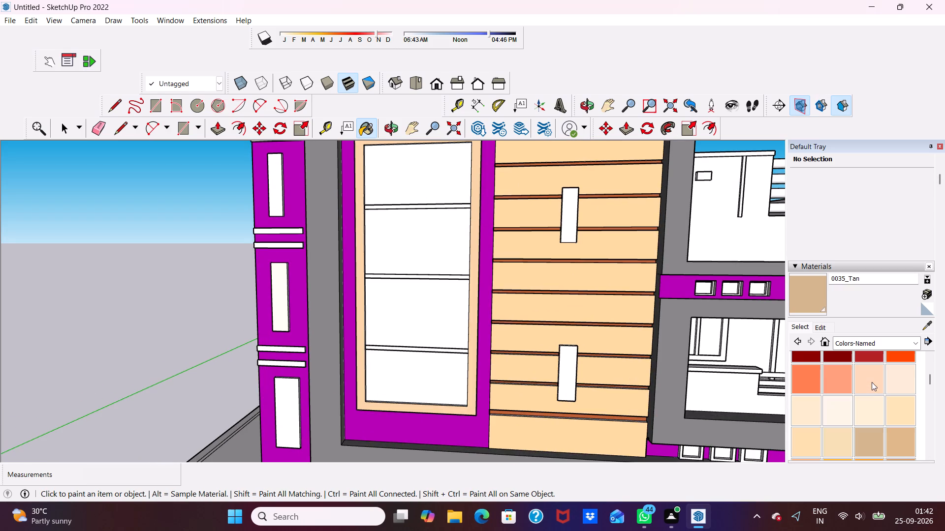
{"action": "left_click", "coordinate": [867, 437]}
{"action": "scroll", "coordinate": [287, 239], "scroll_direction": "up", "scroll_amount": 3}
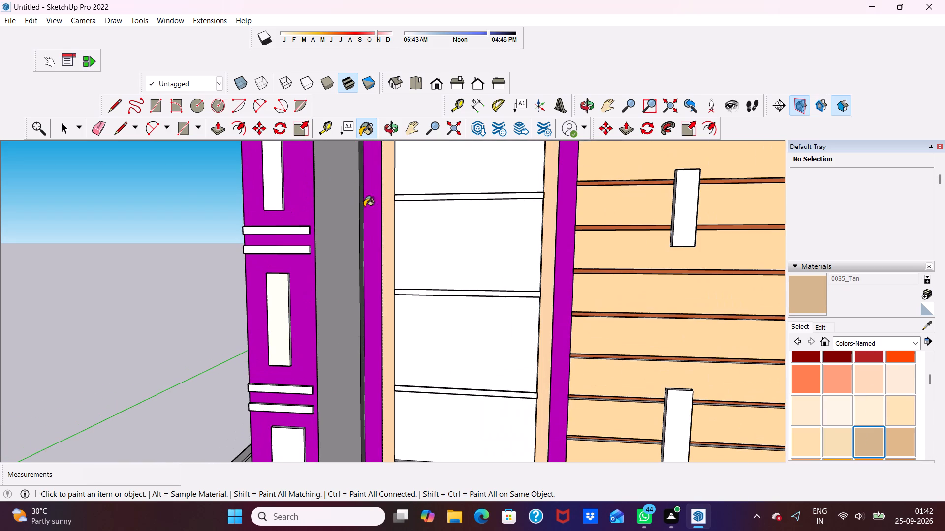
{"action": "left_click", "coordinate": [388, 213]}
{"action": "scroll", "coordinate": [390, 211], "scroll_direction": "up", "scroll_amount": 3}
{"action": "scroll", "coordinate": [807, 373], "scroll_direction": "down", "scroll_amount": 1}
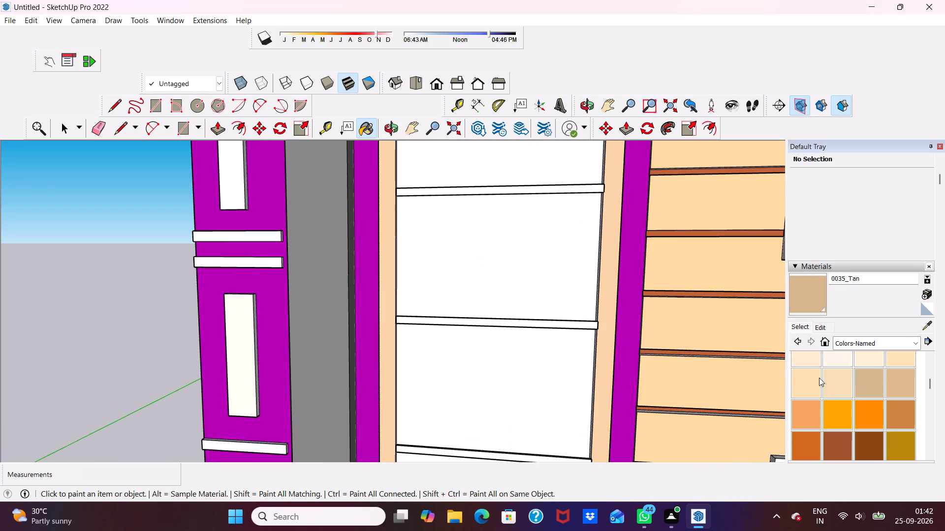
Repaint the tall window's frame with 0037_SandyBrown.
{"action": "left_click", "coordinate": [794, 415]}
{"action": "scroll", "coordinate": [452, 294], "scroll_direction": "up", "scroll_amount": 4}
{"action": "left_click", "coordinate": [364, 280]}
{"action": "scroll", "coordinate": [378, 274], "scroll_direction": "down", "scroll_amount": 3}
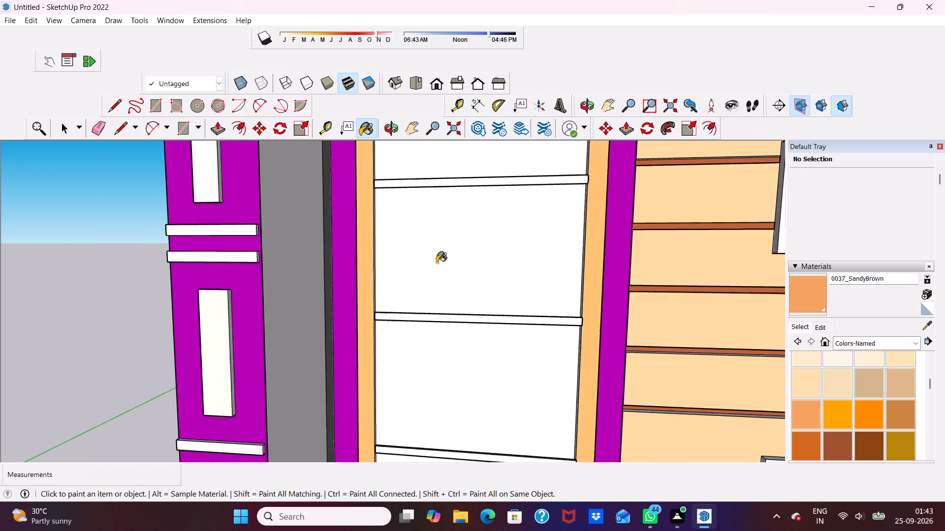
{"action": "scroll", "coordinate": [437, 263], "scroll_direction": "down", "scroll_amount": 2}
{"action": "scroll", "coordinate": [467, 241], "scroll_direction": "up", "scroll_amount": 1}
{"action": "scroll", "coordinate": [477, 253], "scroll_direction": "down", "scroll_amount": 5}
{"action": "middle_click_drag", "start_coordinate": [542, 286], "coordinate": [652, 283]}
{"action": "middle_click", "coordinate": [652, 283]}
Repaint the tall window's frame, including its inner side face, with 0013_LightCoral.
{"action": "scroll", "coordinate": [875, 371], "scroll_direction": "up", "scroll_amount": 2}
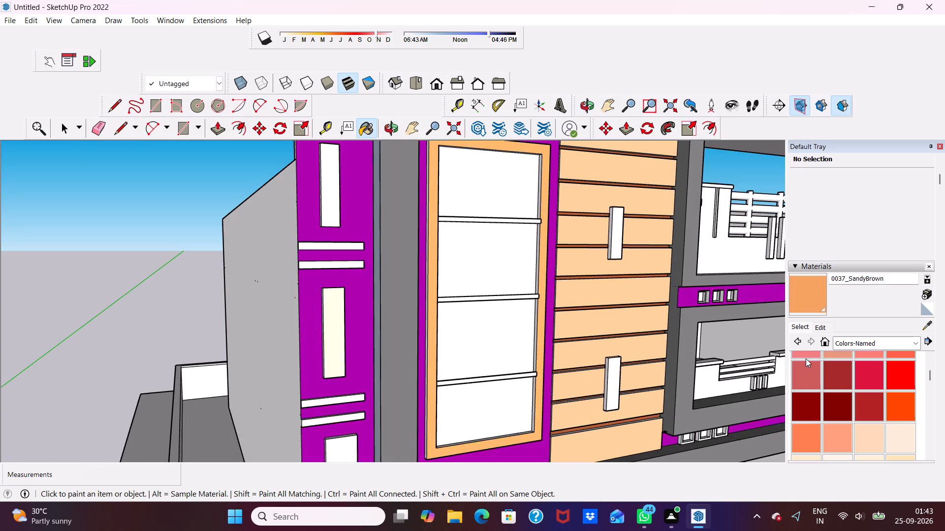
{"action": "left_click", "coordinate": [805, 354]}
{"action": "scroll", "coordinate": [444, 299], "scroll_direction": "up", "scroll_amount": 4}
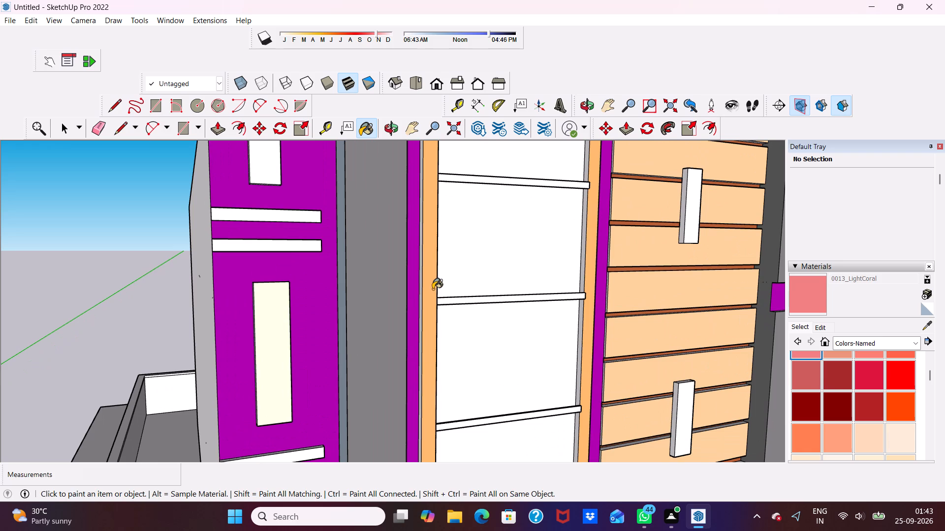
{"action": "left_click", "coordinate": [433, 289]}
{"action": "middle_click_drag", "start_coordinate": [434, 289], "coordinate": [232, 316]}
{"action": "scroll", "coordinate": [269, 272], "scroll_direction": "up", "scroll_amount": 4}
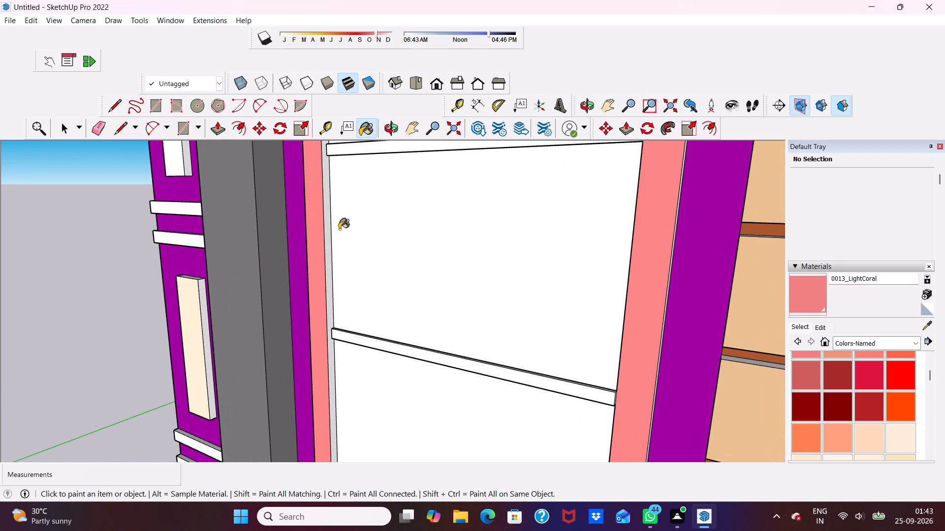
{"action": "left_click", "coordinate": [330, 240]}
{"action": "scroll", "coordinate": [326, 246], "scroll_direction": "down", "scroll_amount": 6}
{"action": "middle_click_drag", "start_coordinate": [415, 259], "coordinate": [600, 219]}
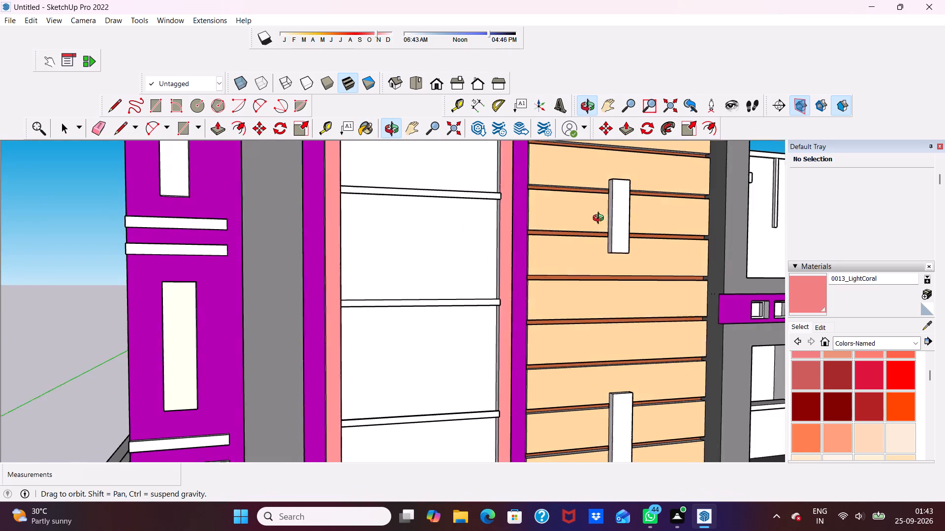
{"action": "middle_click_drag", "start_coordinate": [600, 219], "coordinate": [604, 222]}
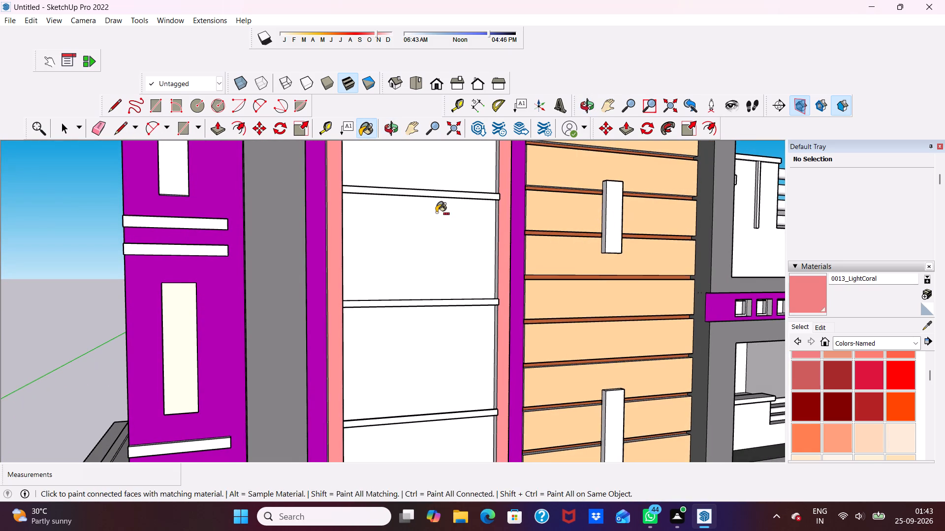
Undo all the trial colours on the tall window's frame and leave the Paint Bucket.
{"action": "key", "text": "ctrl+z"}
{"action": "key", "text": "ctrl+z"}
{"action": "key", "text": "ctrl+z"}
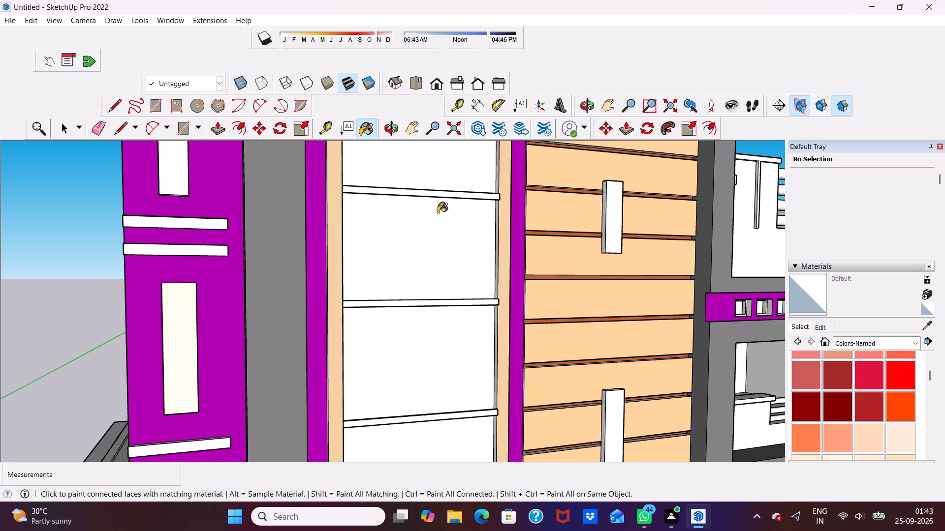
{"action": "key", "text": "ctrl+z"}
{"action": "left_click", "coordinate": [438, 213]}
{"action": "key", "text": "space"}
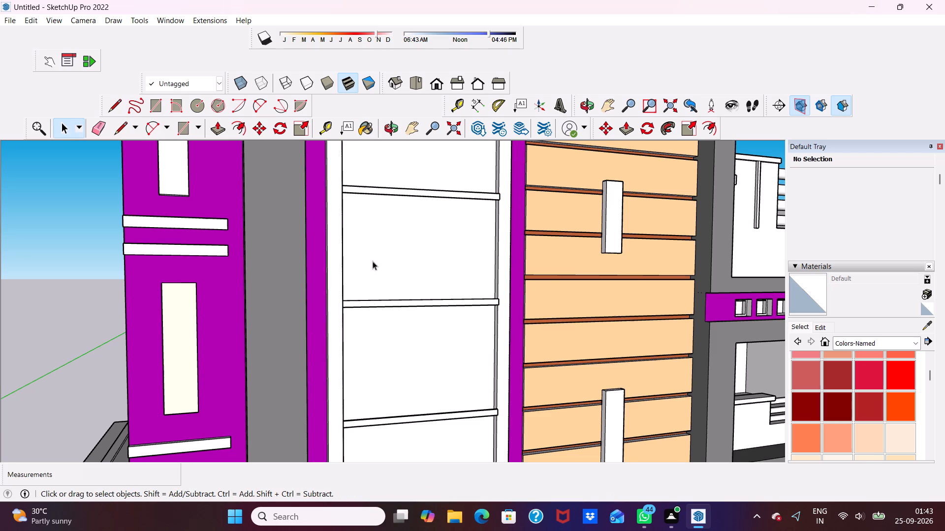
Paint the front faces of the three vertical fins on the top-floor balcony railing with 0081_CadetBlue.
{"action": "scroll", "coordinate": [386, 174], "scroll_direction": "down", "scroll_amount": 11}
{"action": "scroll", "coordinate": [742, 333], "scroll_direction": "up", "scroll_amount": 1}
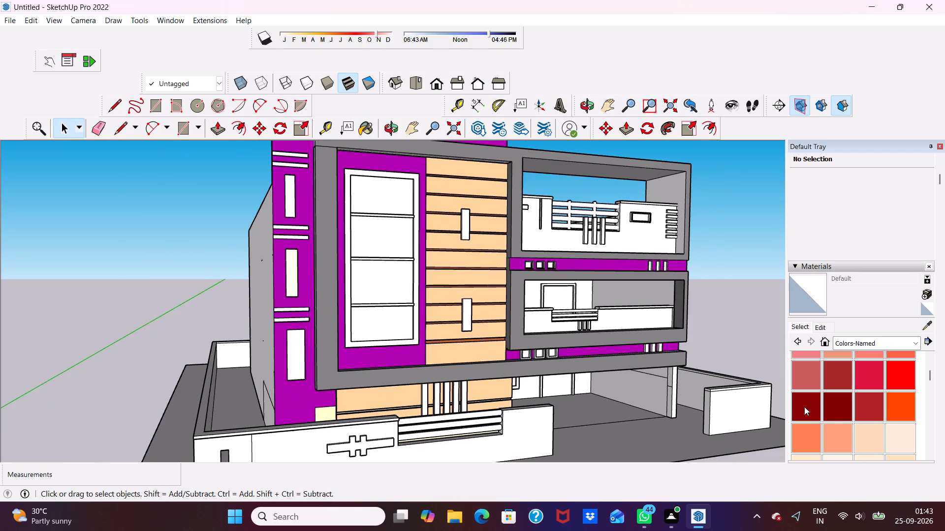
{"action": "scroll", "coordinate": [830, 413], "scroll_direction": "up", "scroll_amount": 3}
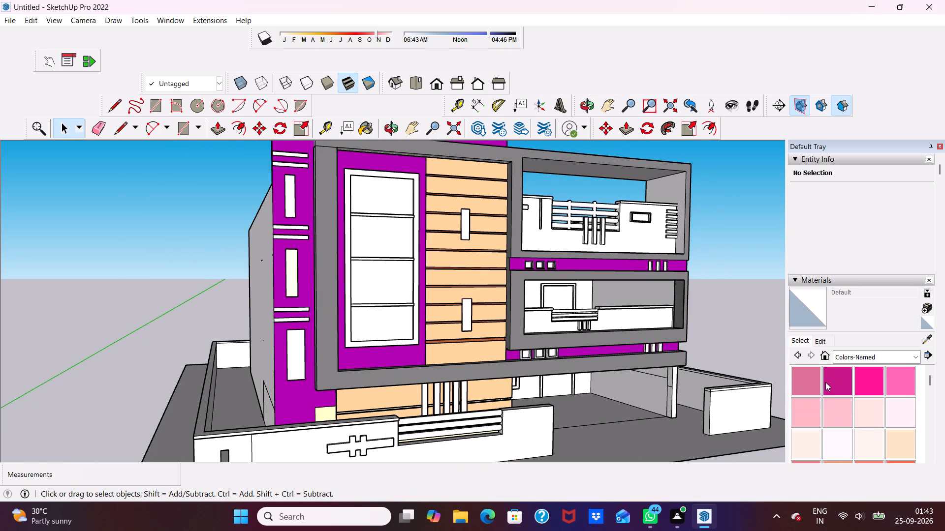
{"action": "scroll", "coordinate": [826, 388], "scroll_direction": "down", "scroll_amount": 12}
{"action": "scroll", "coordinate": [827, 396], "scroll_direction": "up", "scroll_amount": 1}
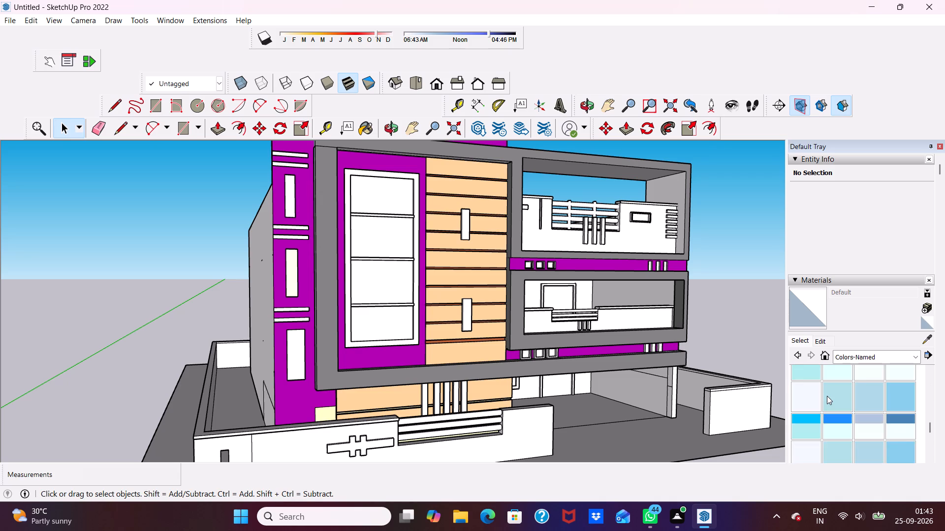
{"action": "scroll", "coordinate": [827, 396], "scroll_direction": "up", "scroll_amount": 1}
{"action": "left_click", "coordinate": [868, 415]}
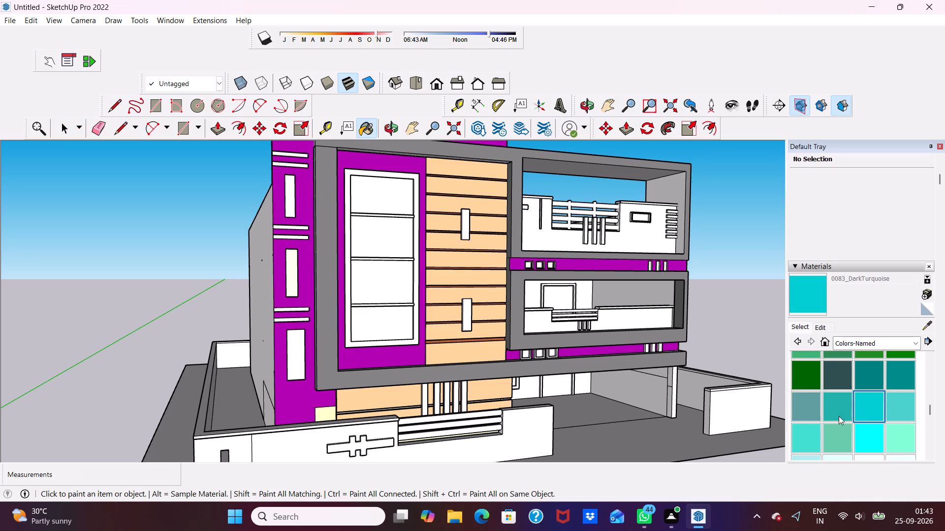
{"action": "left_click", "coordinate": [809, 407]}
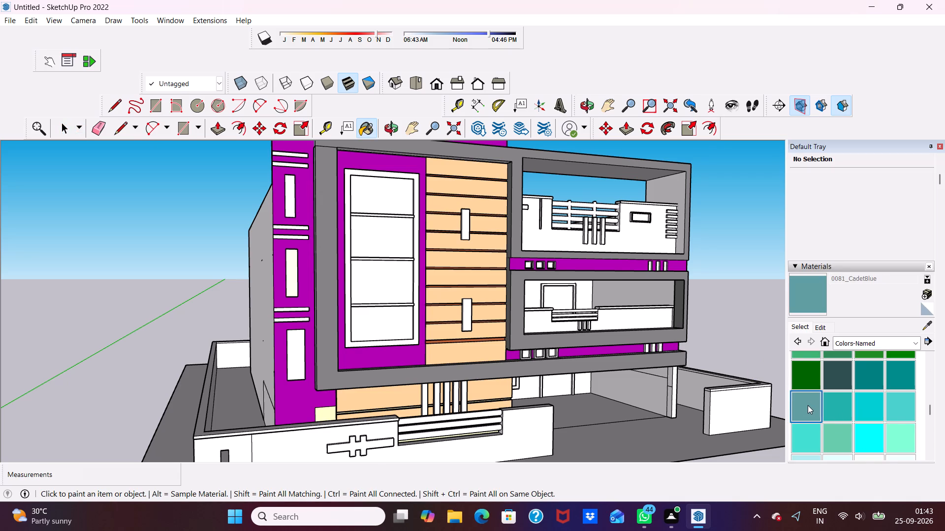
{"action": "scroll", "coordinate": [776, 378], "scroll_direction": "up", "scroll_amount": 4}
{"action": "scroll", "coordinate": [613, 213], "scroll_direction": "up", "scroll_amount": 5}
{"action": "scroll", "coordinate": [432, 133], "scroll_direction": "down", "scroll_amount": 4}
{"action": "scroll", "coordinate": [286, 263], "scroll_direction": "up", "scroll_amount": 4}
{"action": "scroll", "coordinate": [258, 292], "scroll_direction": "down", "scroll_amount": 6}
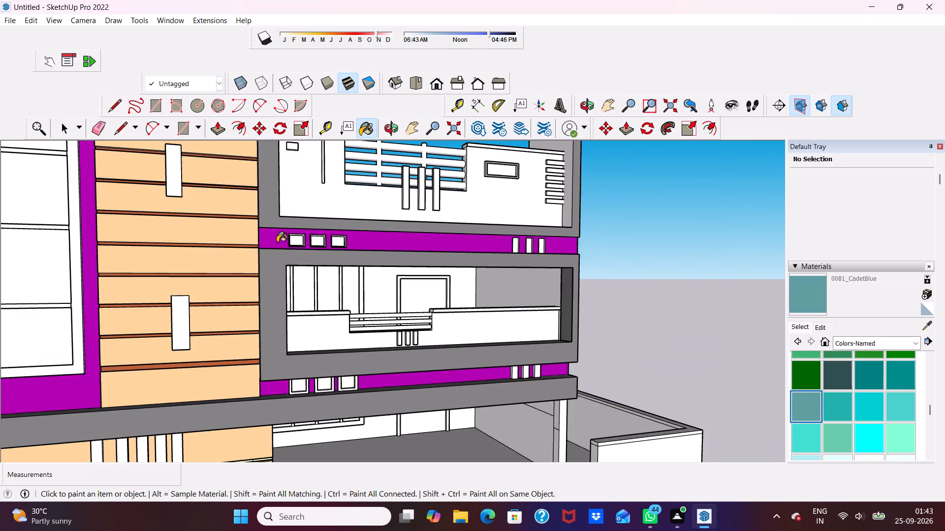
{"action": "scroll", "coordinate": [277, 242], "scroll_direction": "down", "scroll_amount": 5}
{"action": "scroll", "coordinate": [351, 180], "scroll_direction": "up", "scroll_amount": 12}
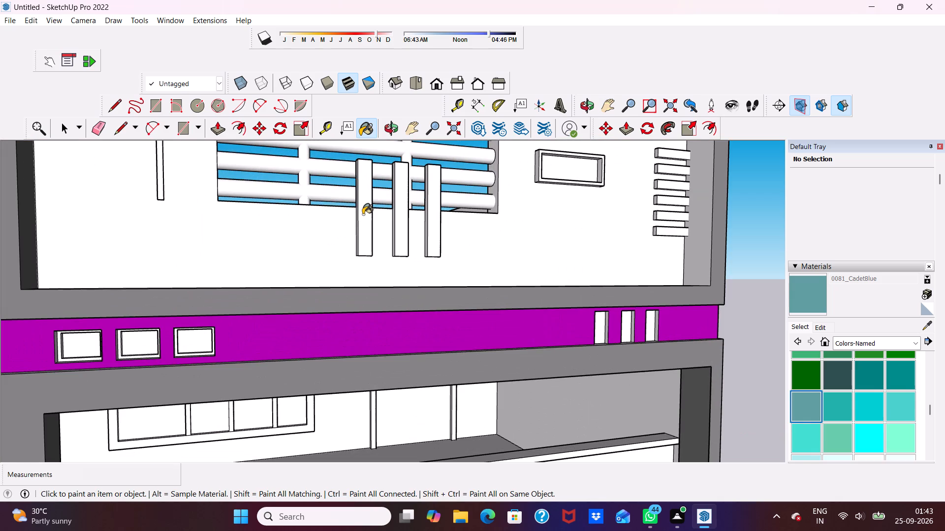
{"action": "scroll", "coordinate": [363, 214], "scroll_direction": "up", "scroll_amount": 4}
{"action": "left_click", "coordinate": [363, 230]}
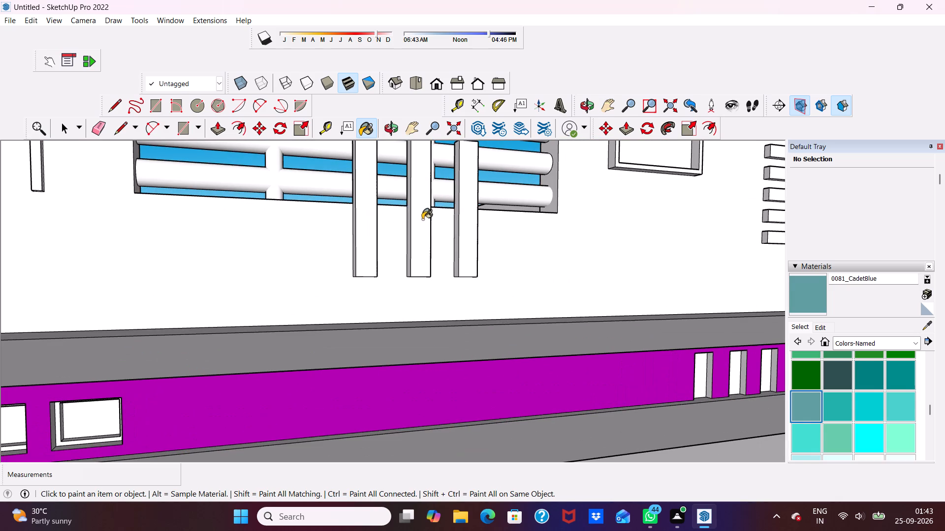
{"action": "left_click", "coordinate": [422, 219]}
{"action": "left_click", "coordinate": [466, 233]}
Paint the outer side faces of the three vertical fins on the top-floor balcony railing with 0081_CadetBlue.
{"action": "scroll", "coordinate": [446, 237], "scroll_direction": "down", "scroll_amount": 3}
{"action": "scroll", "coordinate": [453, 245], "scroll_direction": "up", "scroll_amount": 1}
{"action": "scroll", "coordinate": [454, 246], "scroll_direction": "down", "scroll_amount": 12}
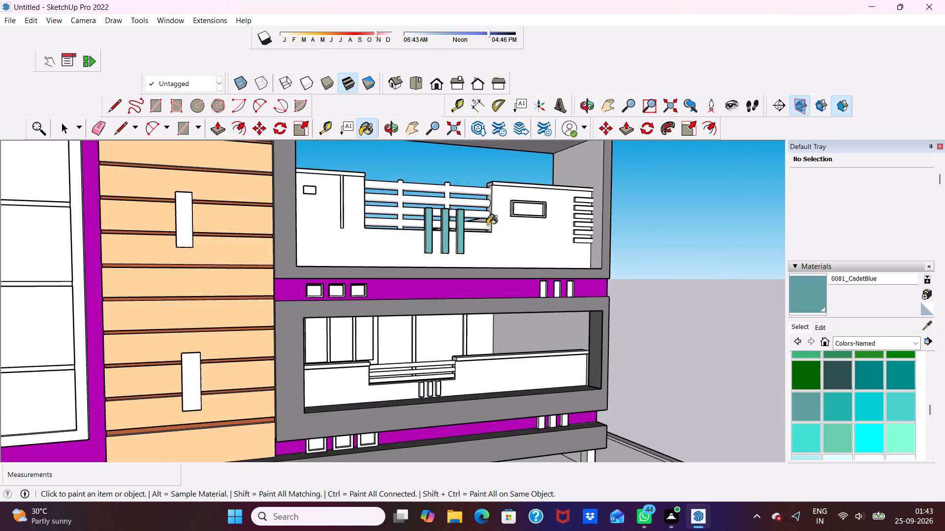
{"action": "scroll", "coordinate": [487, 225], "scroll_direction": "down", "scroll_amount": 4}
{"action": "middle_click_drag", "start_coordinate": [504, 261], "coordinate": [398, 248]}
{"action": "scroll", "coordinate": [396, 249], "scroll_direction": "up", "scroll_amount": 7}
{"action": "scroll", "coordinate": [535, 218], "scroll_direction": "up", "scroll_amount": 6}
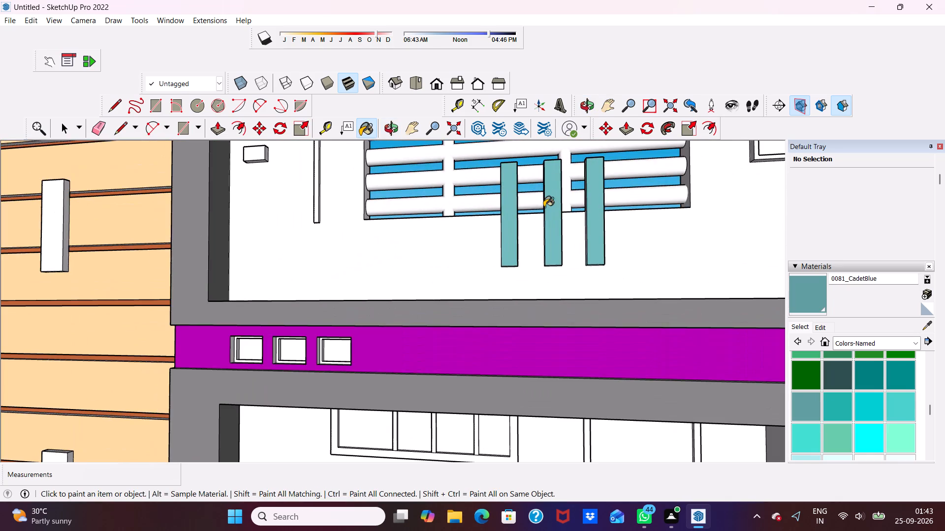
{"action": "middle_click_drag", "start_coordinate": [544, 209], "coordinate": [428, 255]}
{"action": "scroll", "coordinate": [554, 207], "scroll_direction": "up", "scroll_amount": 5}
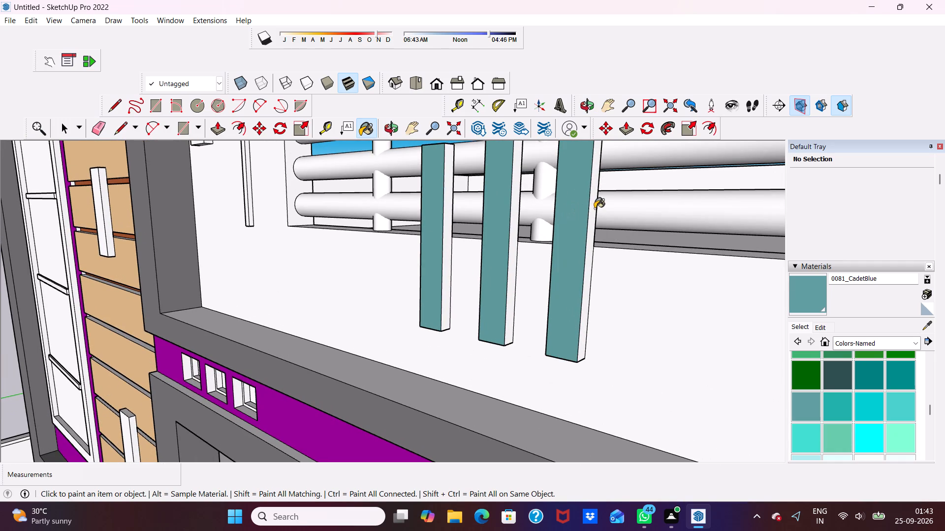
{"action": "left_click", "coordinate": [593, 208]}
{"action": "scroll", "coordinate": [561, 217], "scroll_direction": "up", "scroll_amount": 2}
{"action": "left_click", "coordinate": [474, 267]}
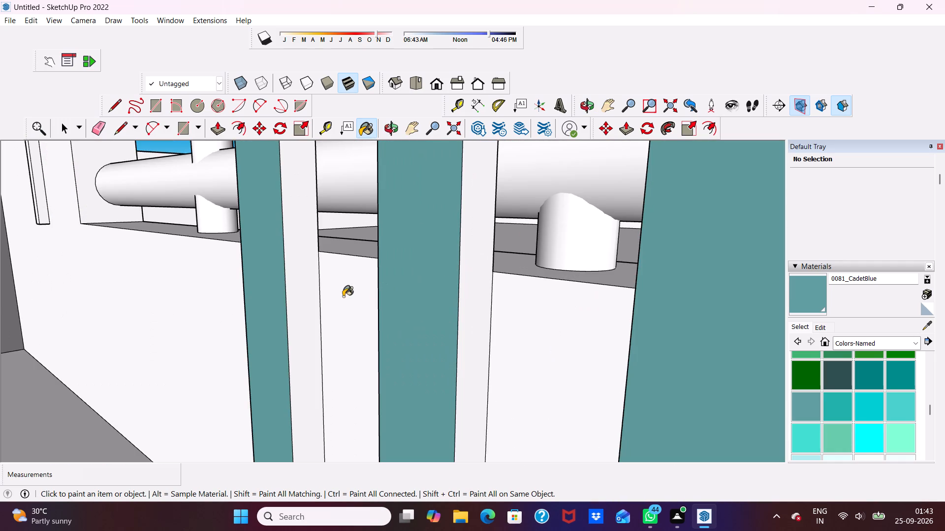
{"action": "left_click", "coordinate": [303, 293]}
Paint the three top-floor fins' side faces that face the BurlyWood wall with 0081_CadetBlue.
{"action": "scroll", "coordinate": [294, 278], "scroll_direction": "down", "scroll_amount": 5}
{"action": "middle_click_drag", "start_coordinate": [295, 276], "coordinate": [594, 261]}
{"action": "scroll", "coordinate": [536, 274], "scroll_direction": "up", "scroll_amount": 1}
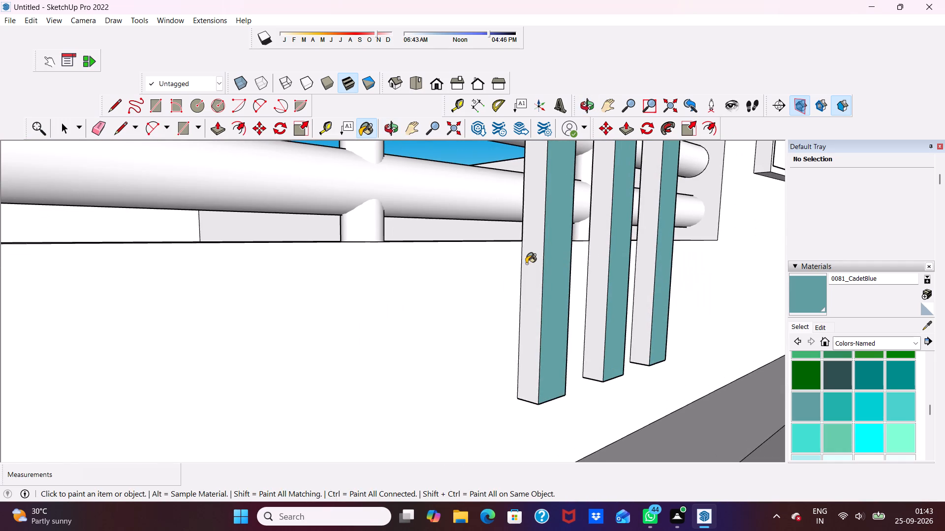
{"action": "left_click_drag", "start_coordinate": [526, 264], "coordinate": [531, 264]}
{"action": "left_click", "coordinate": [603, 247]}
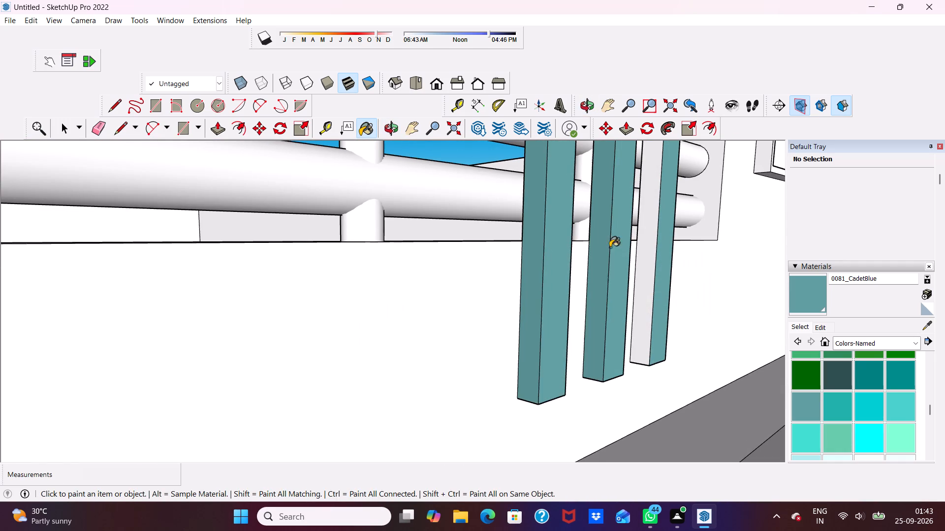
{"action": "left_click", "coordinate": [648, 258]}
Paint the small top faces of the three top-floor balcony fins with 0081_CadetBlue.
{"action": "scroll", "coordinate": [525, 326], "scroll_direction": "down", "scroll_amount": 7}
{"action": "scroll", "coordinate": [509, 361], "scroll_direction": "up", "scroll_amount": 1}
{"action": "scroll", "coordinate": [513, 286], "scroll_direction": "down", "scroll_amount": 4}
{"action": "middle_click_drag", "start_coordinate": [533, 293], "coordinate": [535, 321]}
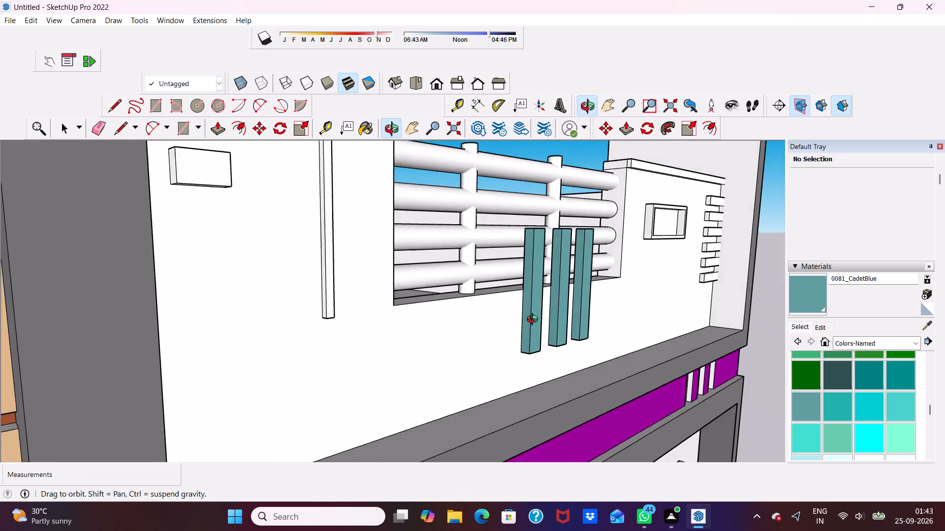
{"action": "middle_click_drag", "start_coordinate": [535, 321], "coordinate": [500, 406]}
{"action": "scroll", "coordinate": [513, 351], "scroll_direction": "up", "scroll_amount": 5}
{"action": "left_click", "coordinate": [499, 336]}
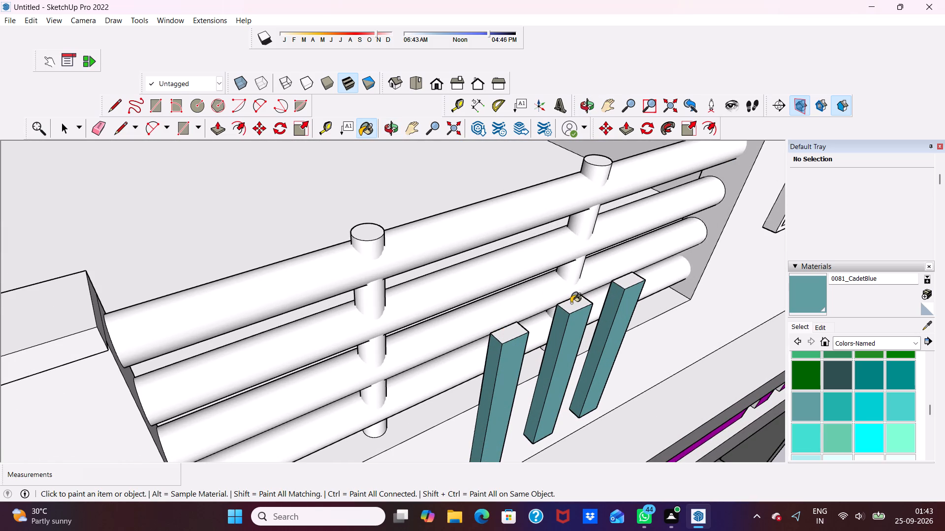
{"action": "left_click", "coordinate": [573, 304]}
{"action": "left_click", "coordinate": [624, 284]}
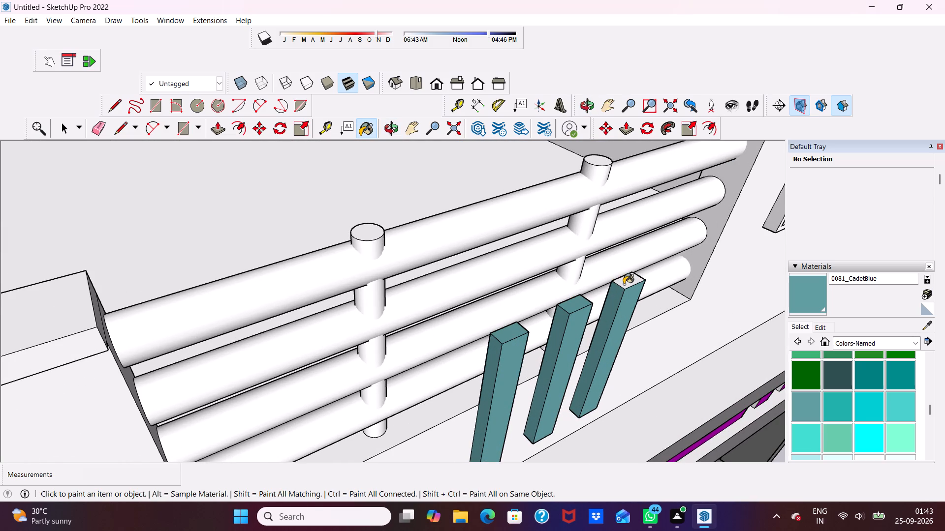
Paint the top and front of the top-floor parapet coping beside the BurlyWood wall with 0081_CadetBlue.
{"action": "scroll", "coordinate": [616, 291], "scroll_direction": "down", "scroll_amount": 12}
{"action": "scroll", "coordinate": [453, 340], "scroll_direction": "up", "scroll_amount": 5}
{"action": "left_click", "coordinate": [425, 318]}
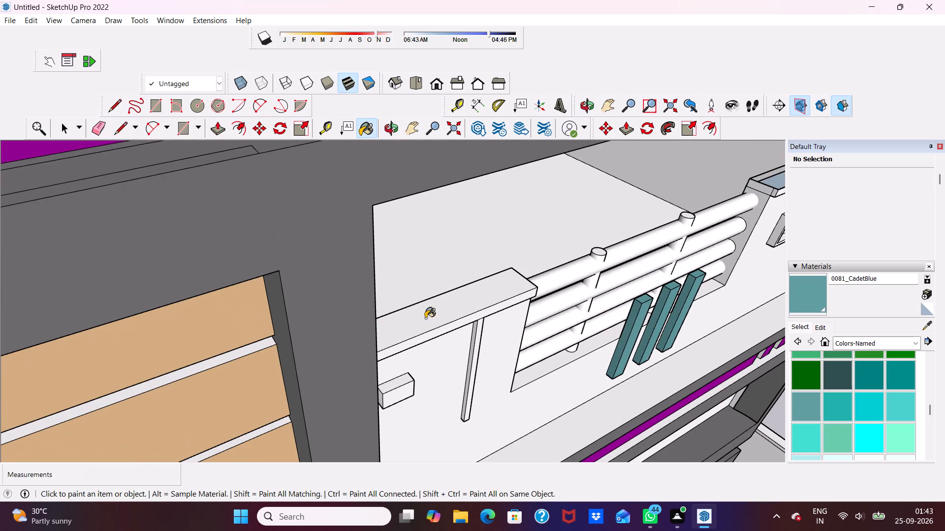
{"action": "scroll", "coordinate": [427, 321], "scroll_direction": "up", "scroll_amount": 2}
{"action": "left_click", "coordinate": [430, 335]}
Paint the front and both sides of the thin vertical strip below that coping with 0081_CadetBlue.
{"action": "scroll", "coordinate": [484, 322], "scroll_direction": "up", "scroll_amount": 4}
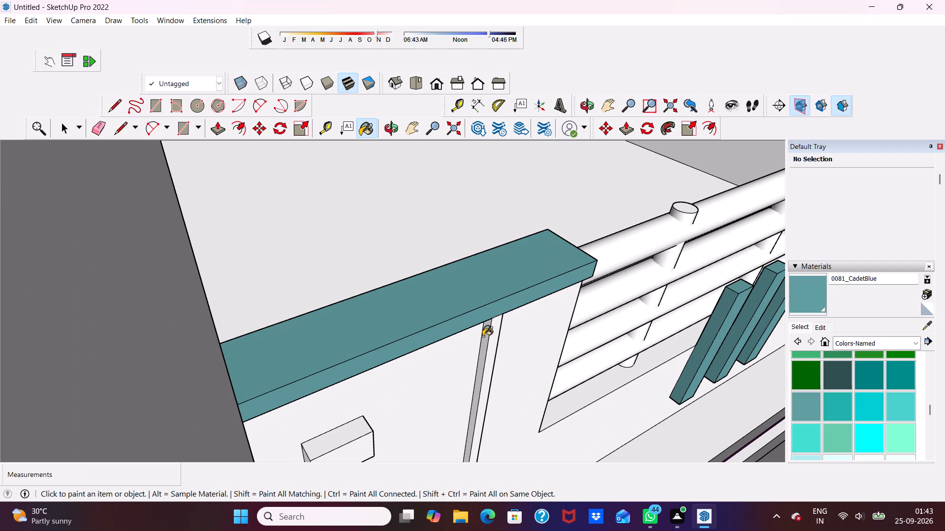
{"action": "left_click_drag", "start_coordinate": [483, 336], "coordinate": [488, 338]}
{"action": "left_click", "coordinate": [493, 351]}
{"action": "middle_click_drag", "start_coordinate": [503, 331], "coordinate": [317, 288]}
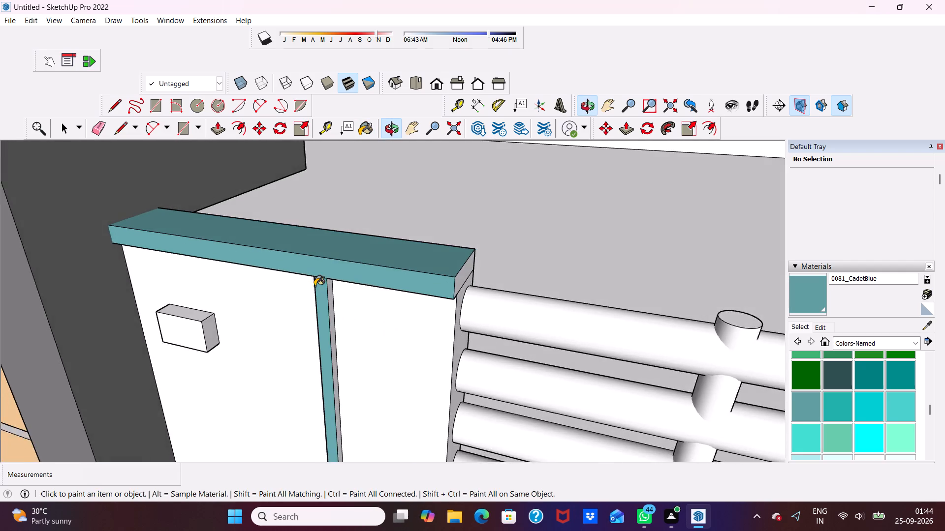
{"action": "scroll", "coordinate": [314, 294], "scroll_direction": "up", "scroll_amount": 5}
{"action": "left_click", "coordinate": [340, 291]}
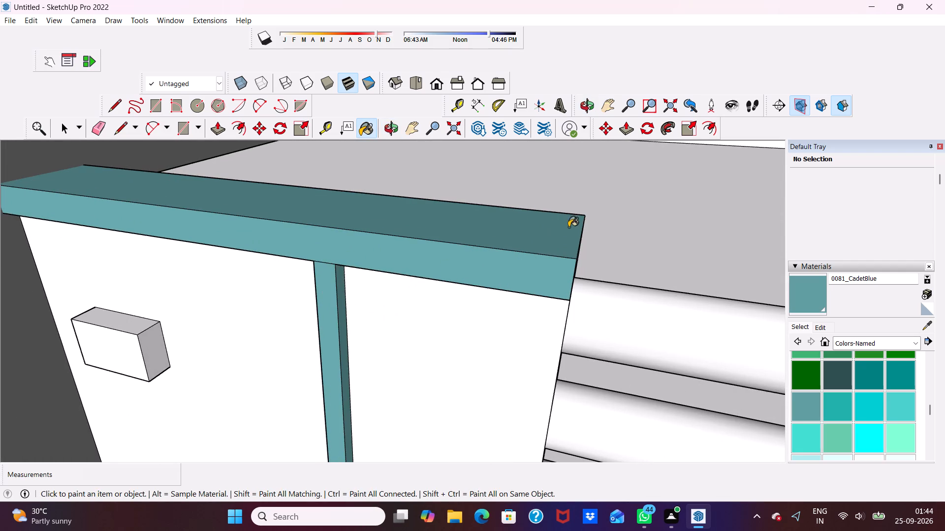
Paint the end face of that coping, next to the pipe railing, with 0081_CadetBlue.
{"action": "scroll", "coordinate": [567, 227], "scroll_direction": "down", "scroll_amount": 1}
{"action": "middle_click_drag", "start_coordinate": [567, 227], "coordinate": [326, 272]}
{"action": "left_click", "coordinate": [343, 349]}
Paint the front and top of the coping on the top floor's outer parapet section with 0081_CadetBlue.
{"action": "scroll", "coordinate": [288, 330], "scroll_direction": "down", "scroll_amount": 10}
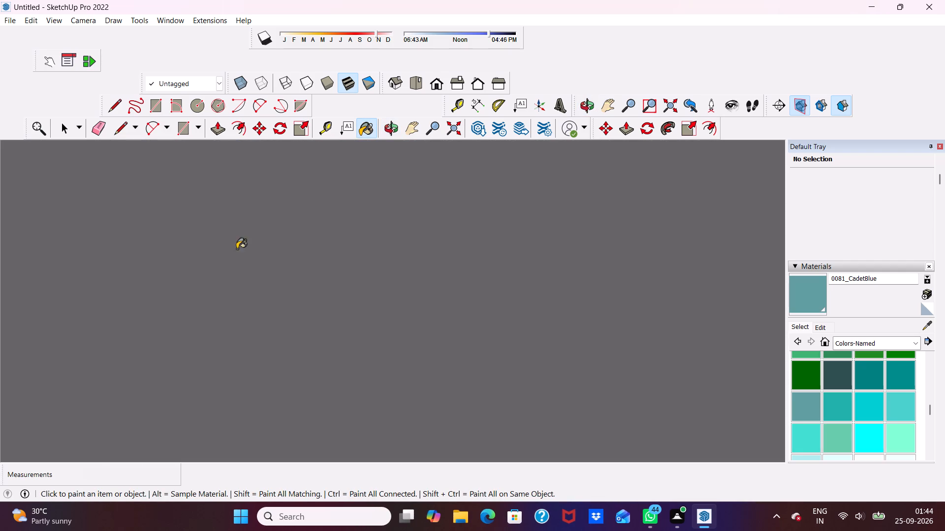
{"action": "left_click", "coordinate": [429, 83]}
{"action": "scroll", "coordinate": [267, 266], "scroll_direction": "down", "scroll_amount": 9}
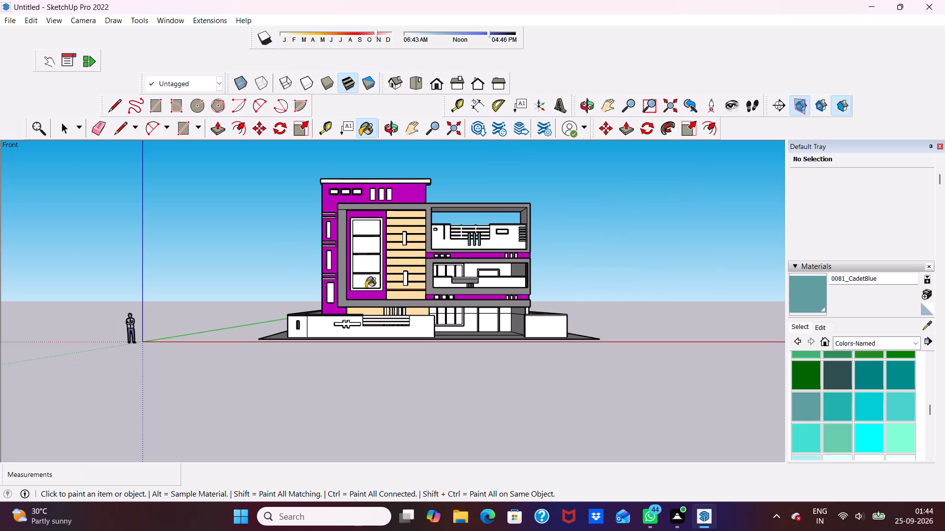
{"action": "scroll", "coordinate": [509, 236], "scroll_direction": "up", "scroll_amount": 17}
{"action": "left_click", "coordinate": [548, 218]}
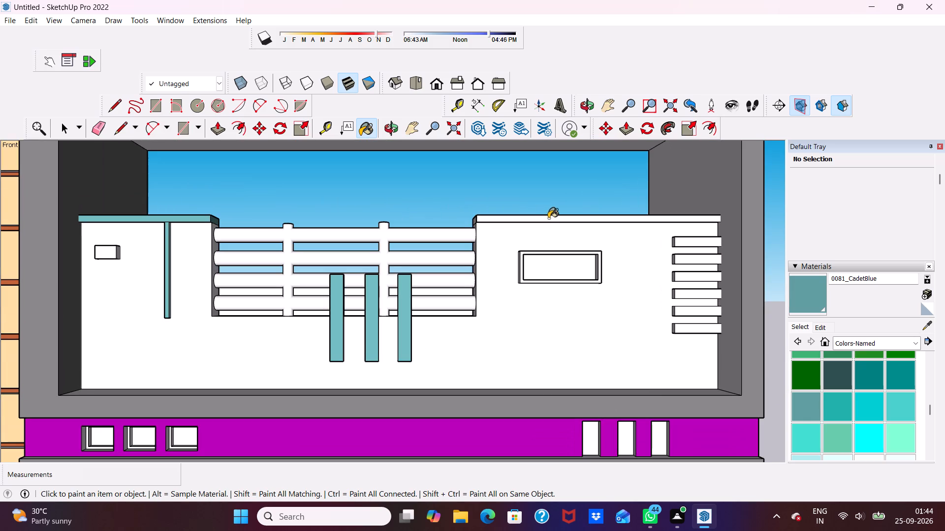
{"action": "middle_click_drag", "start_coordinate": [548, 218], "coordinate": [520, 363]}
{"action": "scroll", "coordinate": [496, 277], "scroll_direction": "up", "scroll_amount": 4}
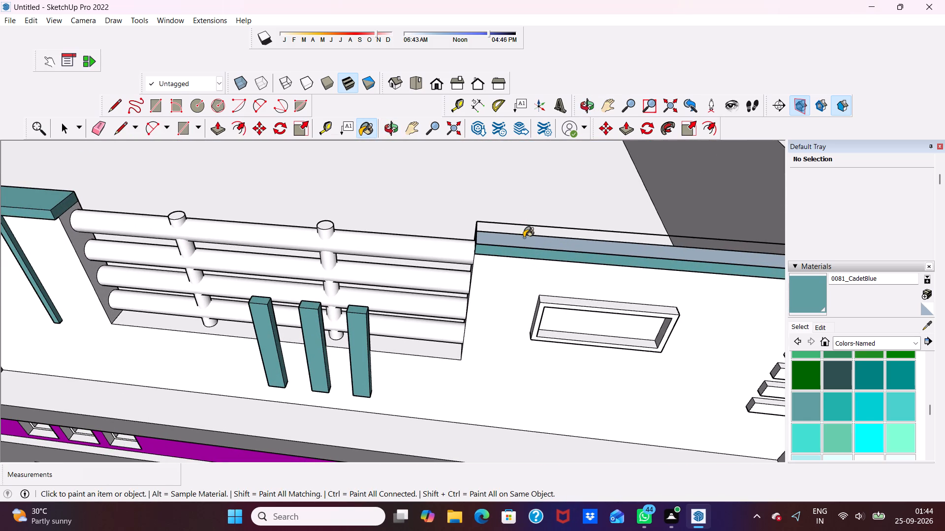
{"action": "left_click", "coordinate": [524, 237]}
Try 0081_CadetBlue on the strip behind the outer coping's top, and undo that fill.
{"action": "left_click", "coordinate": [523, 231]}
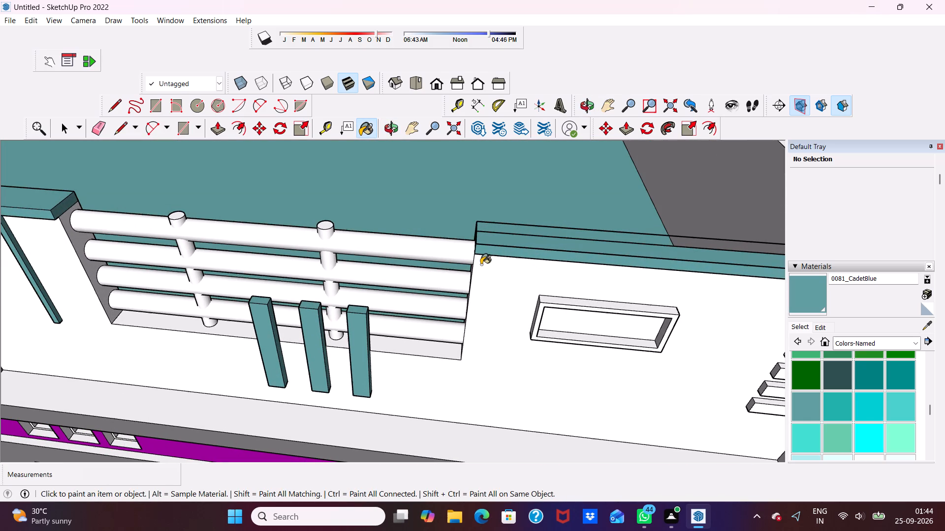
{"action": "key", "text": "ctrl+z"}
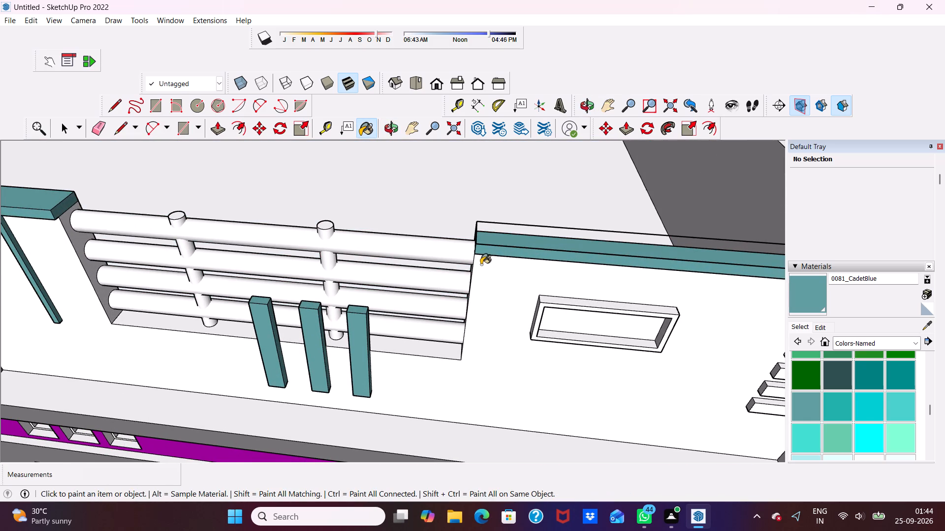
Paint the rear part of the outer parapet coping's end face, beside the pipe railing, with 0081_CadetBlue.
{"action": "scroll", "coordinate": [464, 233], "scroll_direction": "down", "scroll_amount": 1}
{"action": "middle_click_drag", "start_coordinate": [465, 233], "coordinate": [703, 246]}
{"action": "scroll", "coordinate": [671, 223], "scroll_direction": "down", "scroll_amount": 1}
{"action": "scroll", "coordinate": [561, 192], "scroll_direction": "up", "scroll_amount": 5}
{"action": "middle_click_drag", "start_coordinate": [652, 250], "coordinate": [588, 144]}
{"action": "scroll", "coordinate": [765, 422], "scroll_direction": "up", "scroll_amount": 4}
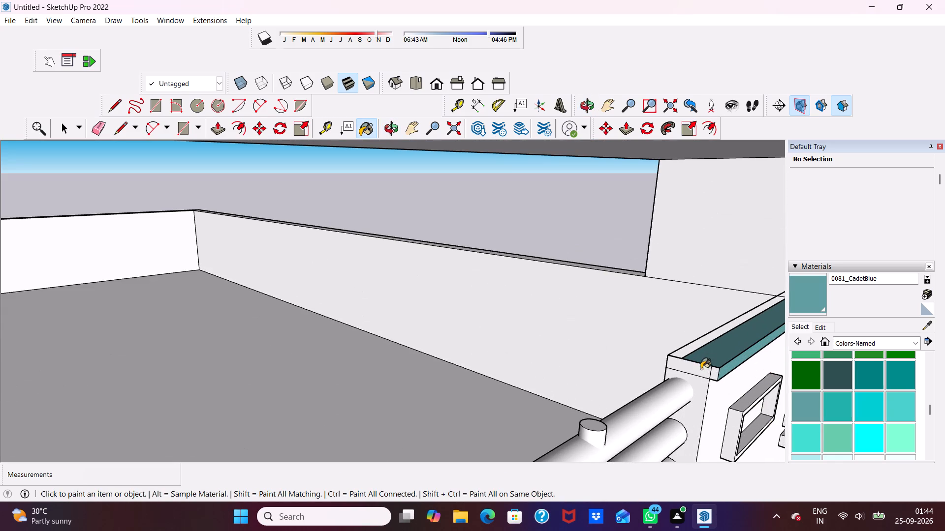
{"action": "left_click", "coordinate": [699, 375]}
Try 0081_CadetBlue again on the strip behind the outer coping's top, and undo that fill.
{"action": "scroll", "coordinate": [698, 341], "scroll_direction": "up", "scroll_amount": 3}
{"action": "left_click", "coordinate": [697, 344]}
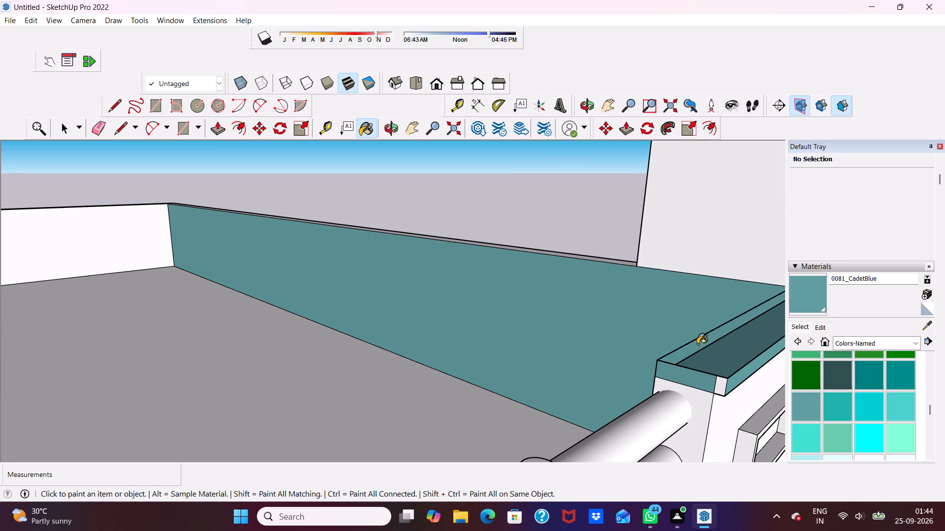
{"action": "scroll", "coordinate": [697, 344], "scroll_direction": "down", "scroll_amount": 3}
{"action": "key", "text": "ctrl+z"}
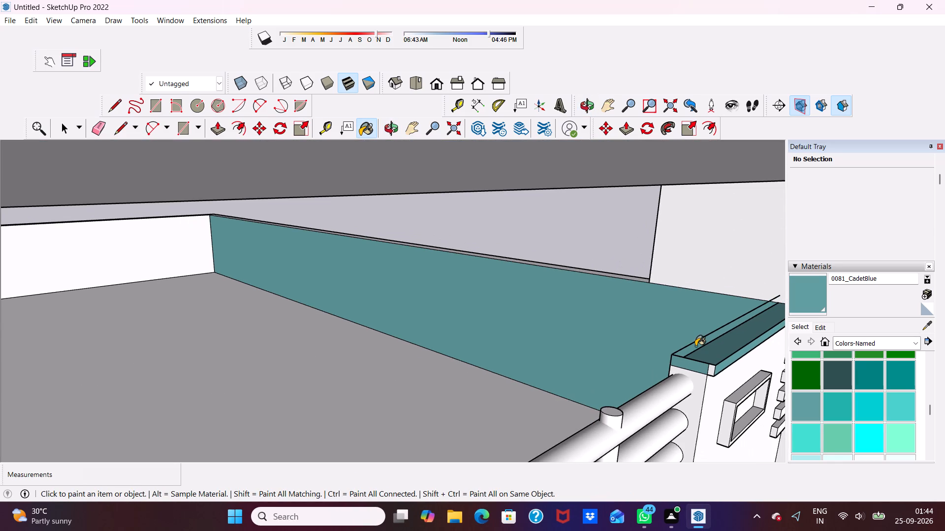
Paint the remaining front part of the outer parapet coping's end face with 0081_CadetBlue.
{"action": "scroll", "coordinate": [749, 460], "scroll_direction": "up", "scroll_amount": 4}
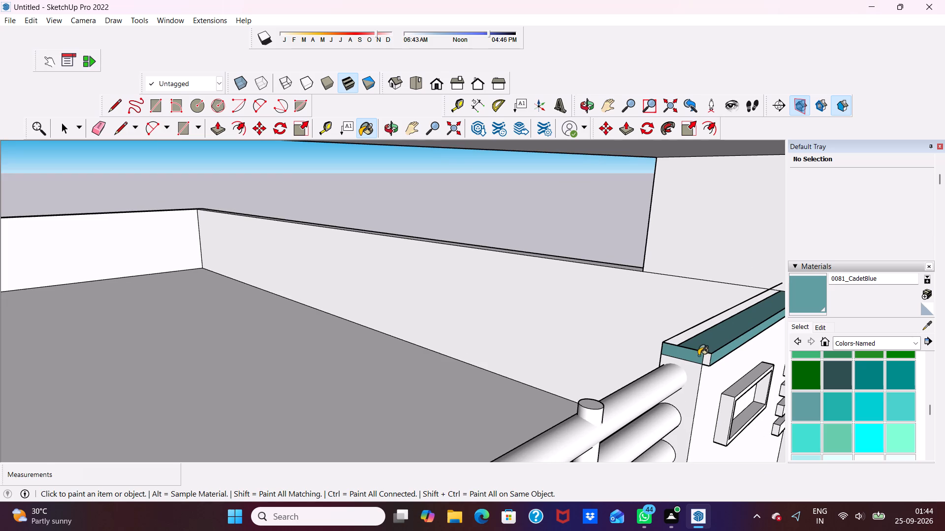
{"action": "left_click", "coordinate": [706, 357]}
Paint the front faces of the three short fins below the lower balcony's railing with 0081_CadetBlue.
{"action": "scroll", "coordinate": [627, 330], "scroll_direction": "down", "scroll_amount": 11}
{"action": "middle_click_drag", "start_coordinate": [527, 292], "coordinate": [311, 178]}
{"action": "scroll", "coordinate": [559, 305], "scroll_direction": "down", "scroll_amount": 5}
{"action": "middle_click_drag", "start_coordinate": [561, 309], "coordinate": [584, 355]}
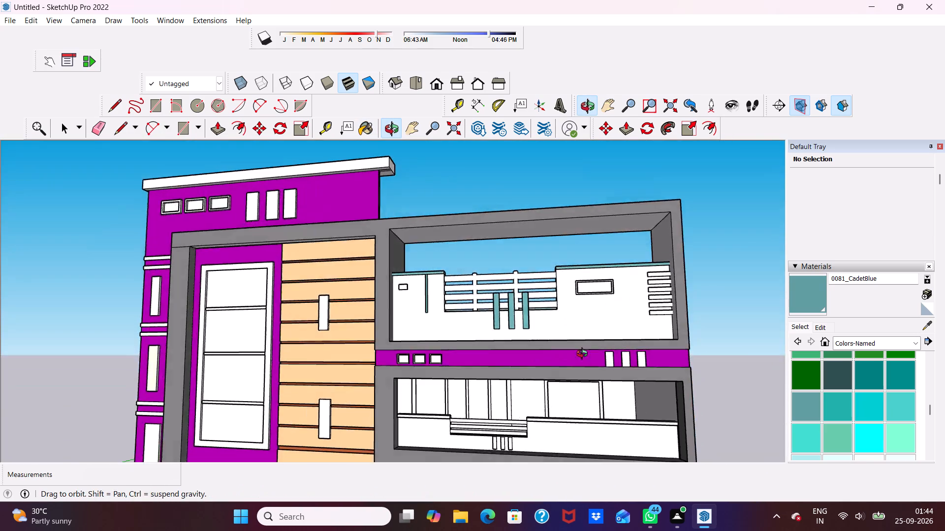
{"action": "middle_click_drag", "start_coordinate": [584, 355], "coordinate": [628, 422]}
{"action": "scroll", "coordinate": [598, 316], "scroll_direction": "up", "scroll_amount": 5}
{"action": "scroll", "coordinate": [549, 312], "scroll_direction": "down", "scroll_amount": 9}
{"action": "scroll", "coordinate": [495, 321], "scroll_direction": "up", "scroll_amount": 4}
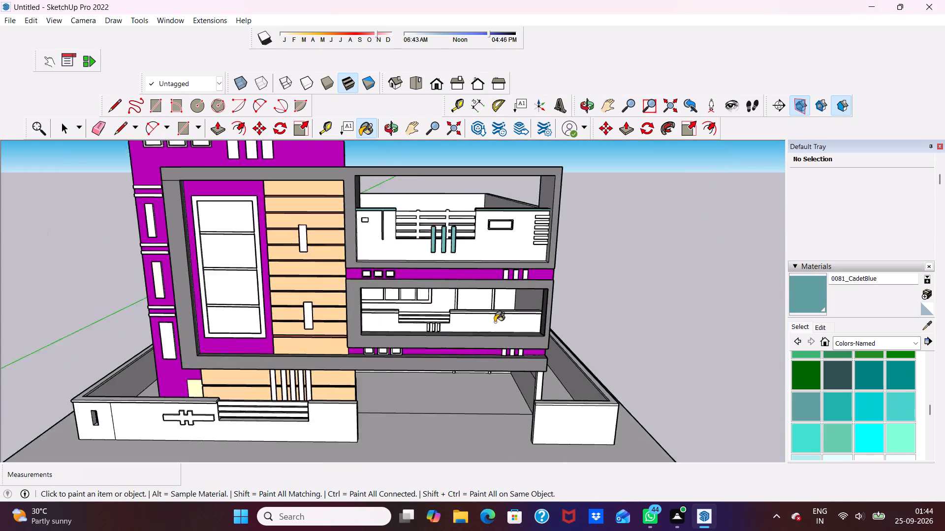
{"action": "scroll", "coordinate": [495, 322], "scroll_direction": "up", "scroll_amount": 2}
{"action": "scroll", "coordinate": [382, 392], "scroll_direction": "up", "scroll_amount": 4}
{"action": "scroll", "coordinate": [426, 325], "scroll_direction": "up", "scroll_amount": 3}
{"action": "scroll", "coordinate": [428, 343], "scroll_direction": "down", "scroll_amount": 5}
{"action": "scroll", "coordinate": [448, 292], "scroll_direction": "down", "scroll_amount": 3}
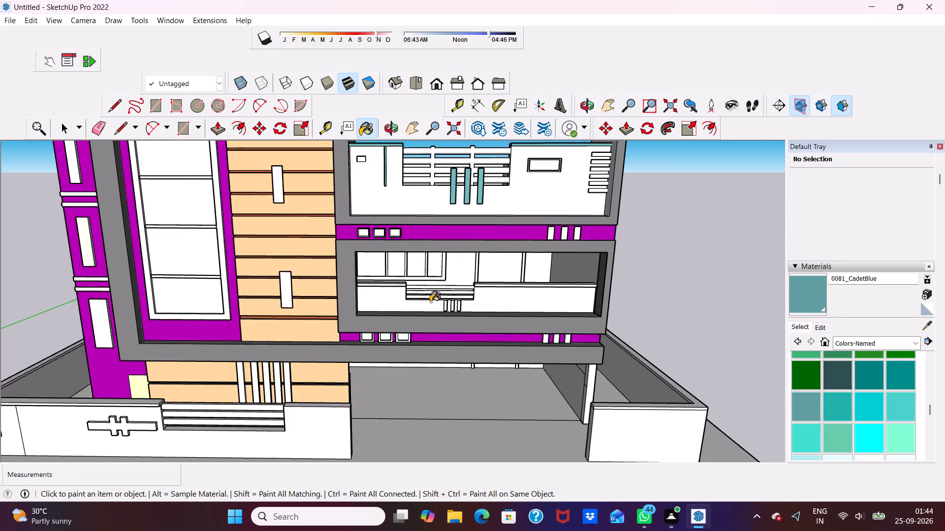
{"action": "scroll", "coordinate": [430, 302], "scroll_direction": "up", "scroll_amount": 10}
{"action": "left_click", "coordinate": [467, 299]}
{"action": "scroll", "coordinate": [516, 308], "scroll_direction": "up", "scroll_amount": 2}
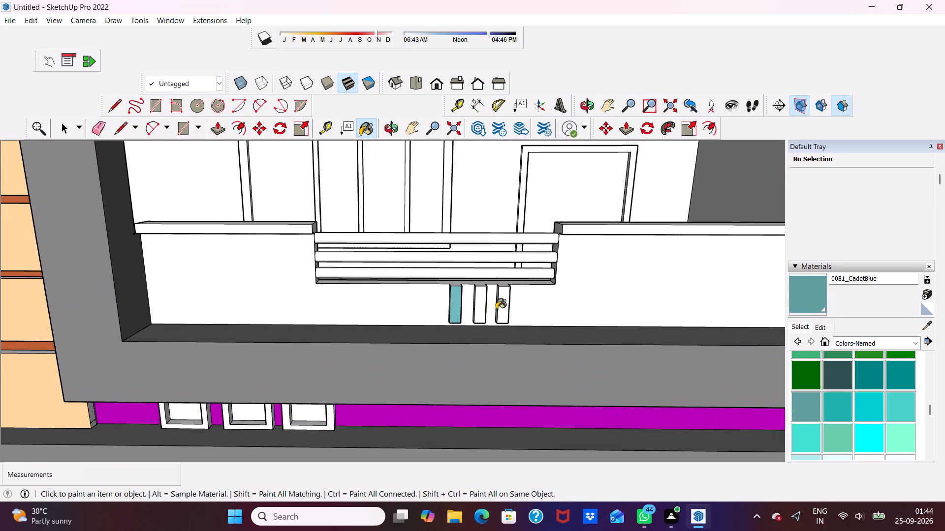
{"action": "left_click", "coordinate": [477, 314]}
{"action": "left_click", "coordinate": [508, 299]}
Paint the front and top of the lower balcony's parapet coping beside the BurlyWood wall with 0081_CadetBlue.
{"action": "scroll", "coordinate": [504, 287], "scroll_direction": "up", "scroll_amount": 2}
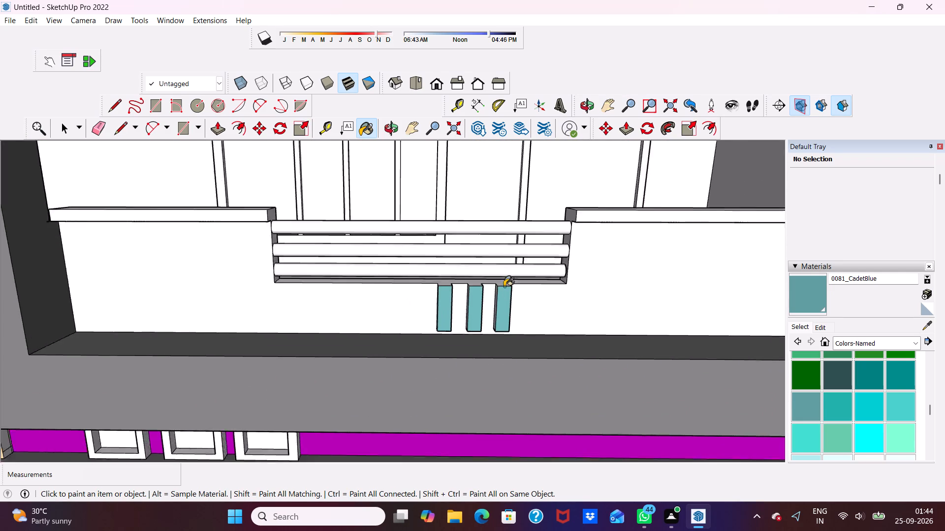
{"action": "scroll", "coordinate": [504, 287], "scroll_direction": "up", "scroll_amount": 3}
{"action": "scroll", "coordinate": [469, 293], "scroll_direction": "down", "scroll_amount": 7}
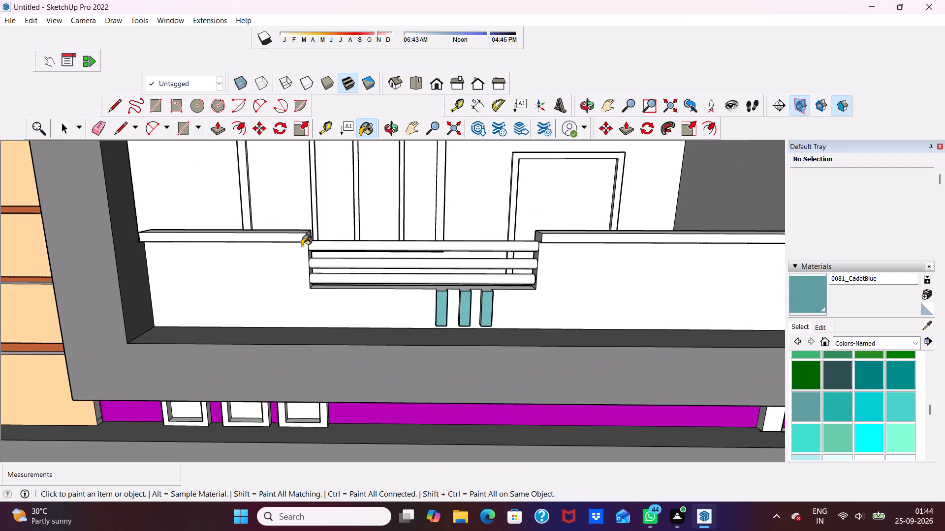
{"action": "left_click", "coordinate": [302, 246]}
{"action": "scroll", "coordinate": [302, 235], "scroll_direction": "up", "scroll_amount": 5}
{"action": "left_click", "coordinate": [301, 245]}
Paint the front, top and railing-side end of the lower balcony's outer parapet coping with 0081_CadetBlue.
{"action": "scroll", "coordinate": [294, 251], "scroll_direction": "down", "scroll_amount": 10}
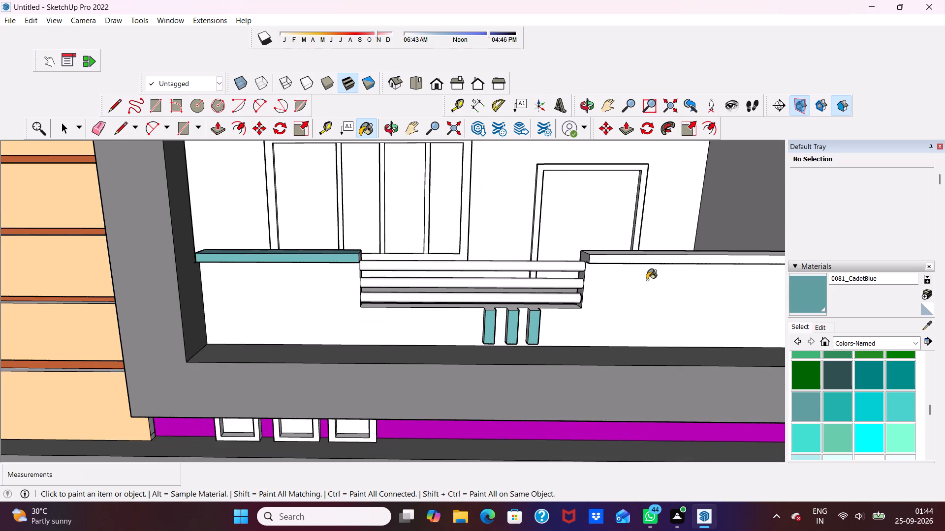
{"action": "left_click", "coordinate": [643, 258]}
{"action": "left_click", "coordinate": [643, 253]}
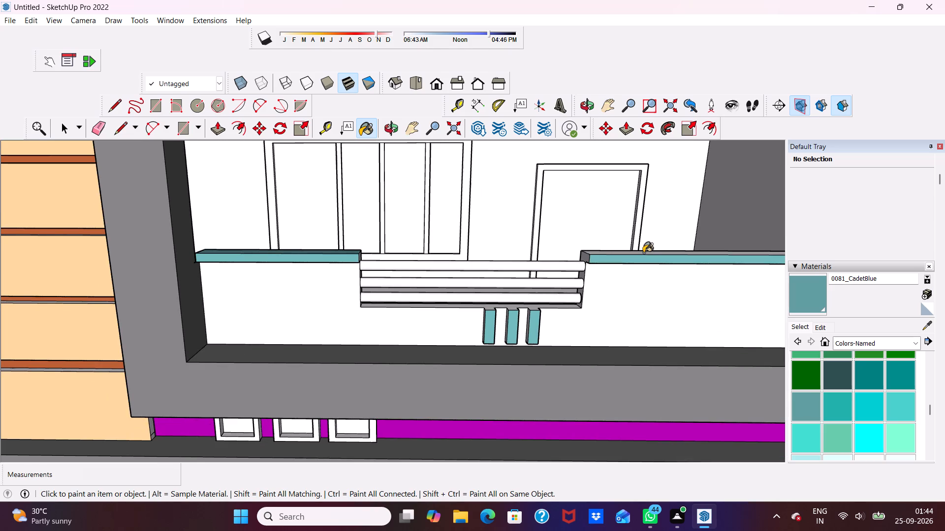
{"action": "scroll", "coordinate": [641, 250], "scroll_direction": "up", "scroll_amount": 5}
{"action": "scroll", "coordinate": [581, 255], "scroll_direction": "up", "scroll_amount": 3}
{"action": "left_click", "coordinate": [527, 267]}
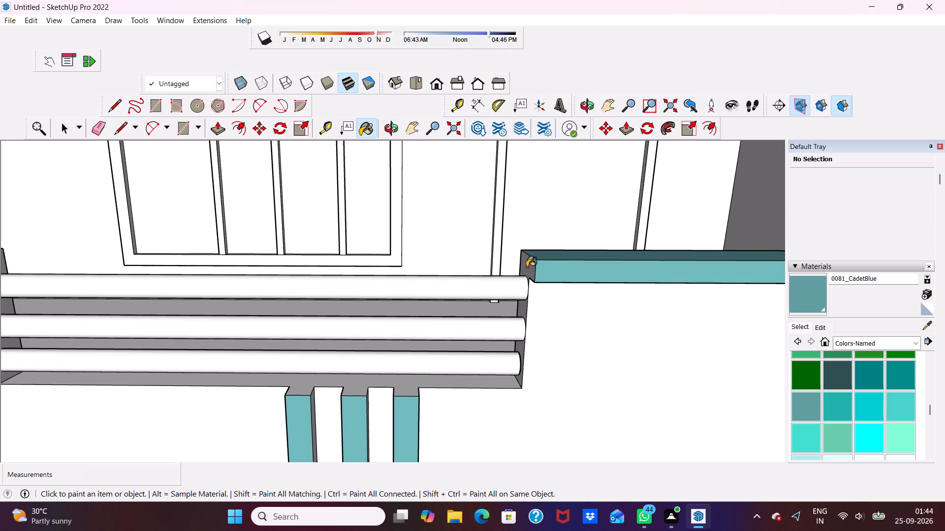
Paint the railing-side end face of the lower balcony's coping nearest the BurlyWood wall with 0081_CadetBlue.
{"action": "scroll", "coordinate": [531, 258], "scroll_direction": "down", "scroll_amount": 7}
{"action": "scroll", "coordinate": [541, 285], "scroll_direction": "up", "scroll_amount": 1}
{"action": "scroll", "coordinate": [542, 292], "scroll_direction": "down", "scroll_amount": 2}
{"action": "middle_click_drag", "start_coordinate": [356, 326], "coordinate": [273, 304]}
{"action": "scroll", "coordinate": [283, 267], "scroll_direction": "up", "scroll_amount": 2}
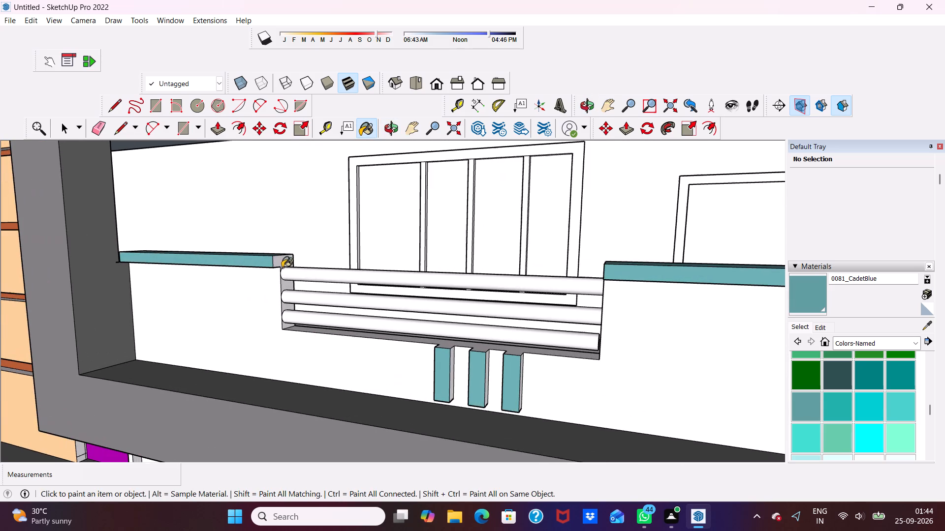
{"action": "left_click", "coordinate": [282, 263]}
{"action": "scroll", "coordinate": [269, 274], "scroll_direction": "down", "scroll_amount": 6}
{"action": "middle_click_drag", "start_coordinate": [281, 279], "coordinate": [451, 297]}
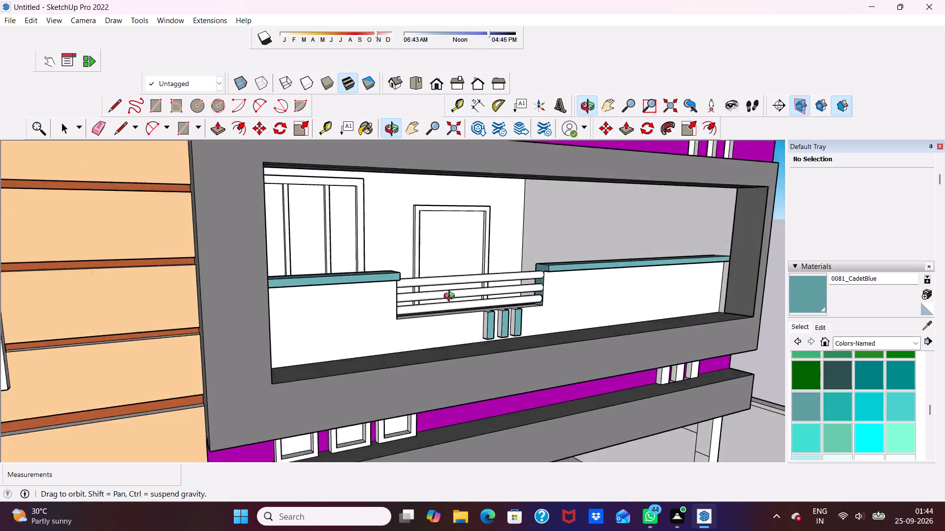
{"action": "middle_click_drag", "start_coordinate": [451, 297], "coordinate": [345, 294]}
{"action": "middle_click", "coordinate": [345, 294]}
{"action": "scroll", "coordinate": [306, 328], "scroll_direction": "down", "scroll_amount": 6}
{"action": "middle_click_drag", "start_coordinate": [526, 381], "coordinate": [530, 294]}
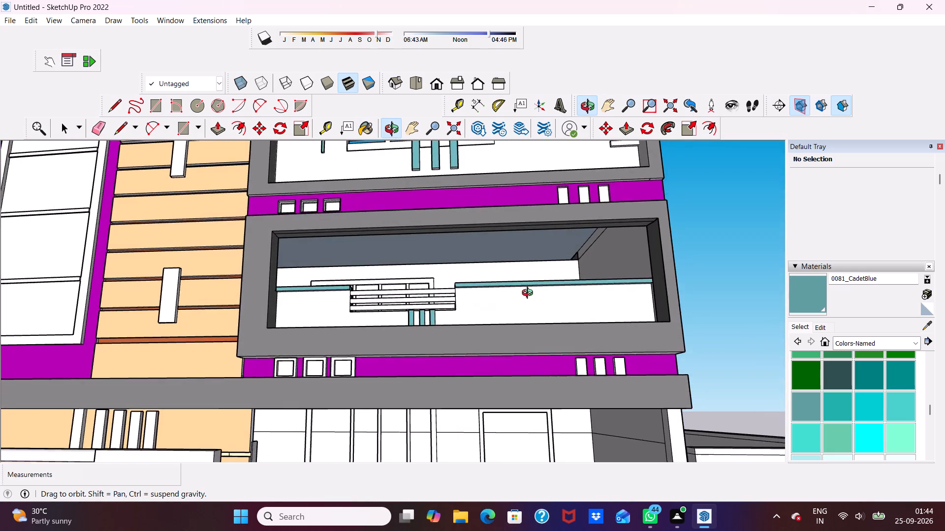
Paint the back faces of the three narrow recesses in the upper purple band's outer end with 0119_RosyBrown.
{"action": "middle_click_drag", "start_coordinate": [530, 294], "coordinate": [535, 318]}
{"action": "scroll", "coordinate": [517, 339], "scroll_direction": "down", "scroll_amount": 5}
{"action": "scroll", "coordinate": [556, 260], "scroll_direction": "up", "scroll_amount": 4}
{"action": "scroll", "coordinate": [586, 247], "scroll_direction": "down", "scroll_amount": 3}
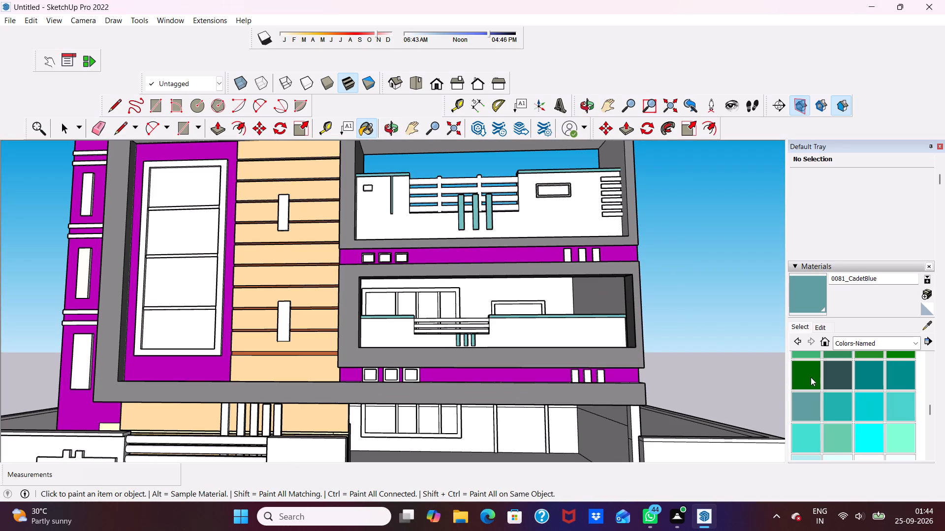
{"action": "scroll", "coordinate": [865, 411], "scroll_direction": "up", "scroll_amount": 1}
{"action": "scroll", "coordinate": [864, 411], "scroll_direction": "down", "scroll_amount": 2}
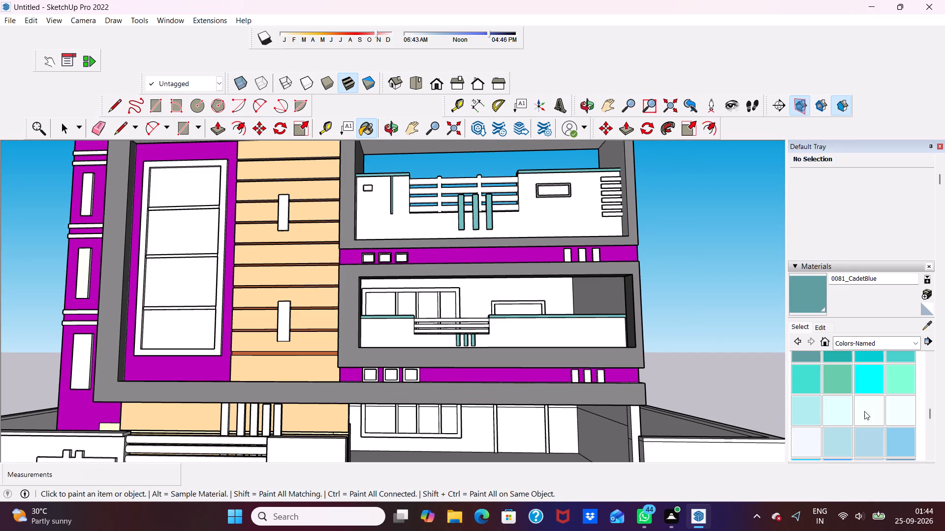
{"action": "scroll", "coordinate": [864, 411], "scroll_direction": "down", "scroll_amount": 3}
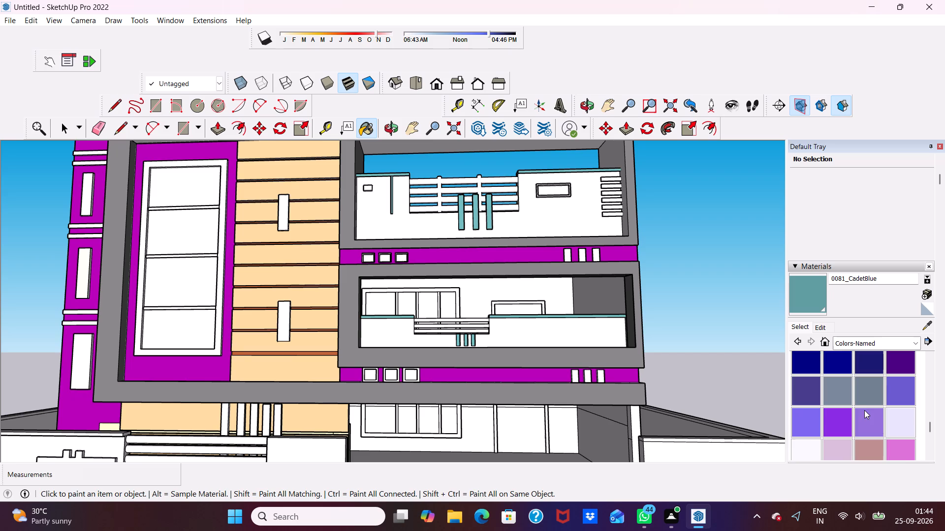
{"action": "scroll", "coordinate": [864, 410], "scroll_direction": "down", "scroll_amount": 1}
{"action": "left_click", "coordinate": [871, 392]}
{"action": "scroll", "coordinate": [671, 332], "scroll_direction": "up", "scroll_amount": 3}
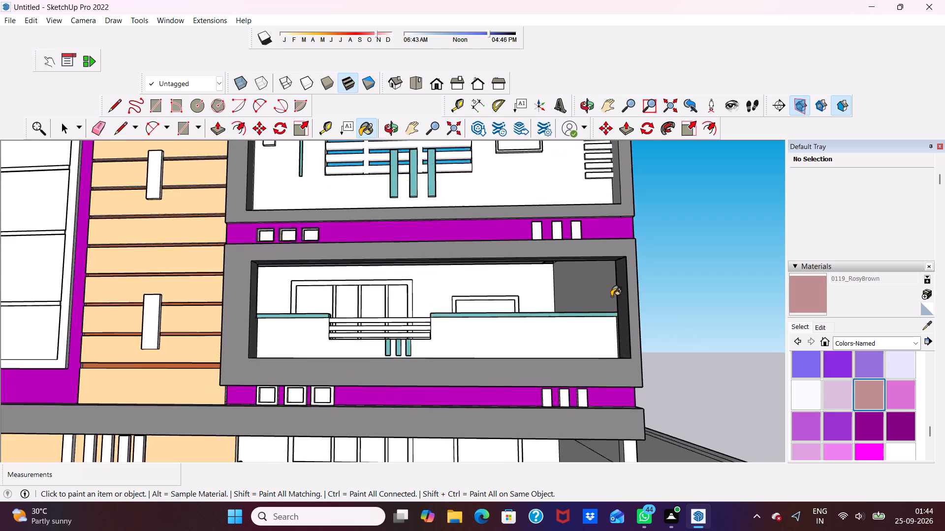
{"action": "scroll", "coordinate": [611, 296], "scroll_direction": "up", "scroll_amount": 1}
{"action": "left_click", "coordinate": [555, 226]}
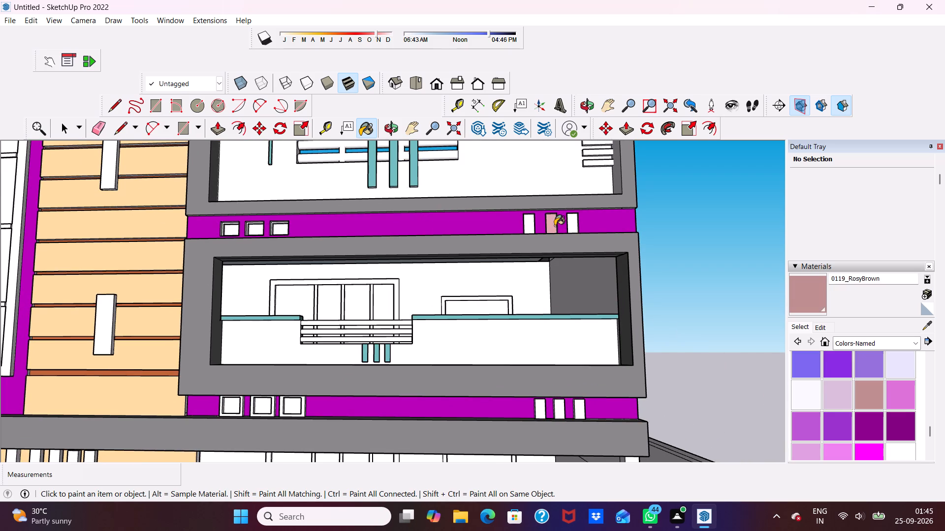
{"action": "scroll", "coordinate": [555, 226], "scroll_direction": "up", "scroll_amount": 7}
{"action": "left_click", "coordinate": [577, 220]}
{"action": "scroll", "coordinate": [550, 227], "scroll_direction": "up", "scroll_amount": 4}
{"action": "left_click", "coordinate": [474, 240]}
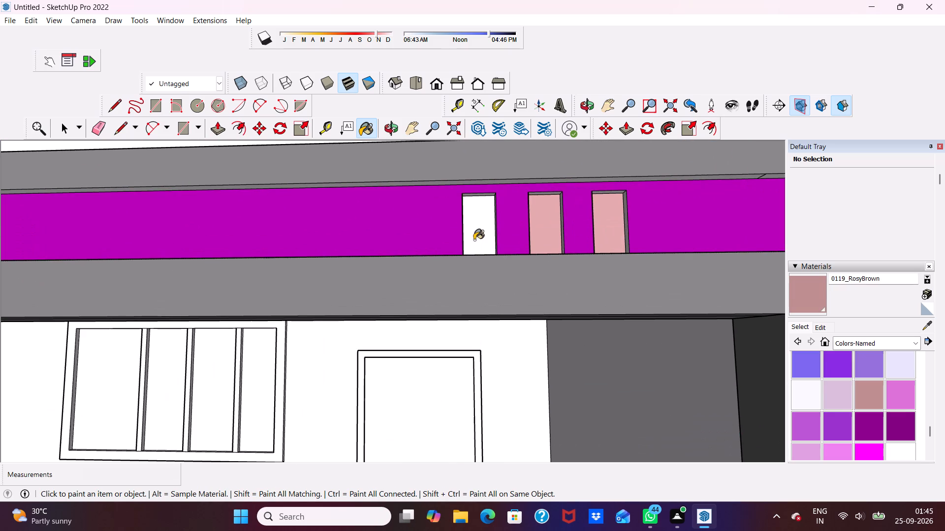
Paint the middle narrow recess's outer side face and all three recesses' side faces nearest the BurlyWood wall with 0119_RosyBrown.
{"action": "scroll", "coordinate": [474, 240], "scroll_direction": "down", "scroll_amount": 5}
{"action": "middle_click_drag", "start_coordinate": [474, 239], "coordinate": [598, 320]}
{"action": "scroll", "coordinate": [533, 249], "scroll_direction": "up", "scroll_amount": 4}
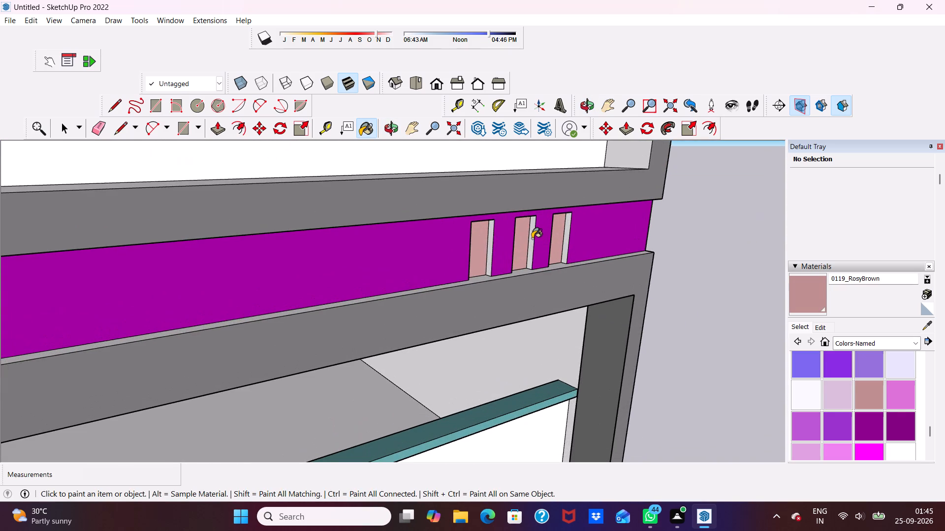
{"action": "left_click", "coordinate": [532, 238]}
{"action": "scroll", "coordinate": [529, 242], "scroll_direction": "up", "scroll_amount": 3}
{"action": "middle_click_drag", "start_coordinate": [529, 242], "coordinate": [382, 276]}
{"action": "scroll", "coordinate": [442, 287], "scroll_direction": "up", "scroll_amount": 4}
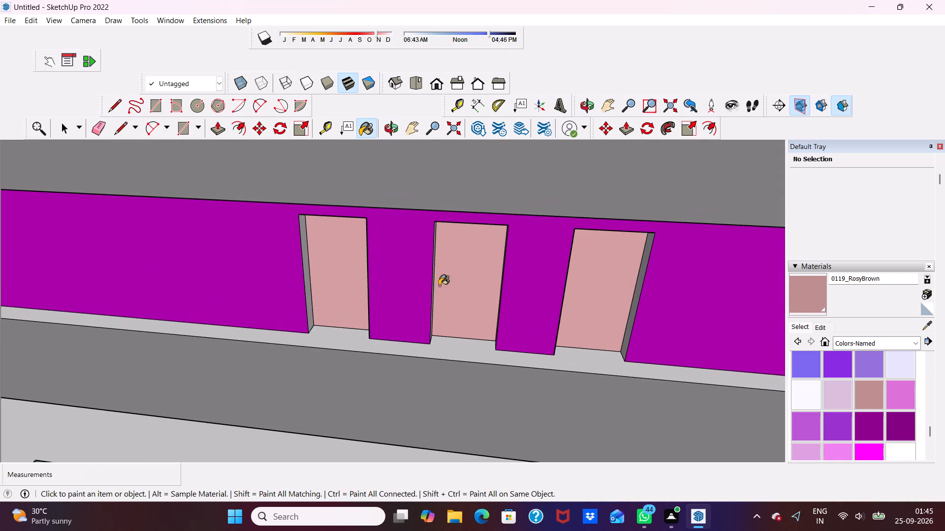
{"action": "scroll", "coordinate": [439, 281], "scroll_direction": "up", "scroll_amount": 4}
{"action": "middle_click_drag", "start_coordinate": [443, 274], "coordinate": [399, 284]}
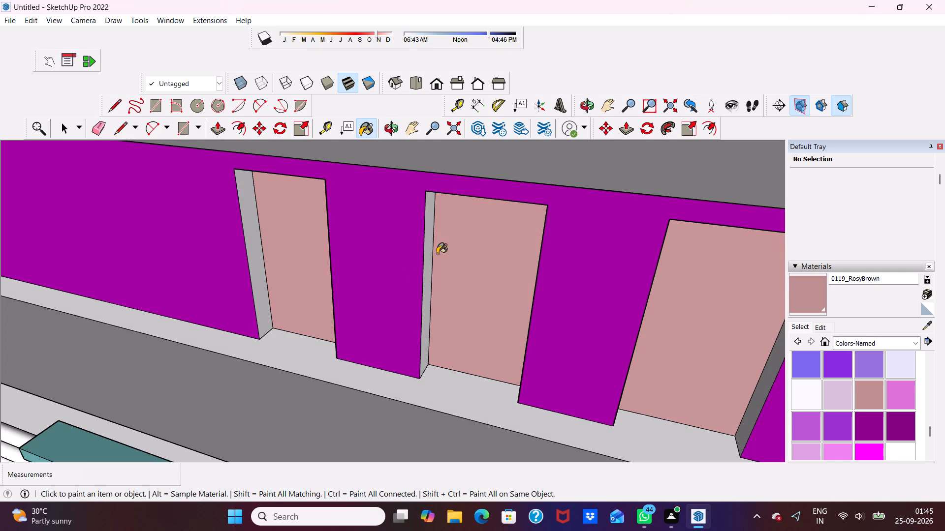
{"action": "left_click", "coordinate": [429, 257]}
{"action": "left_click", "coordinate": [248, 232]}
{"action": "scroll", "coordinate": [276, 259], "scroll_direction": "down", "scroll_amount": 6}
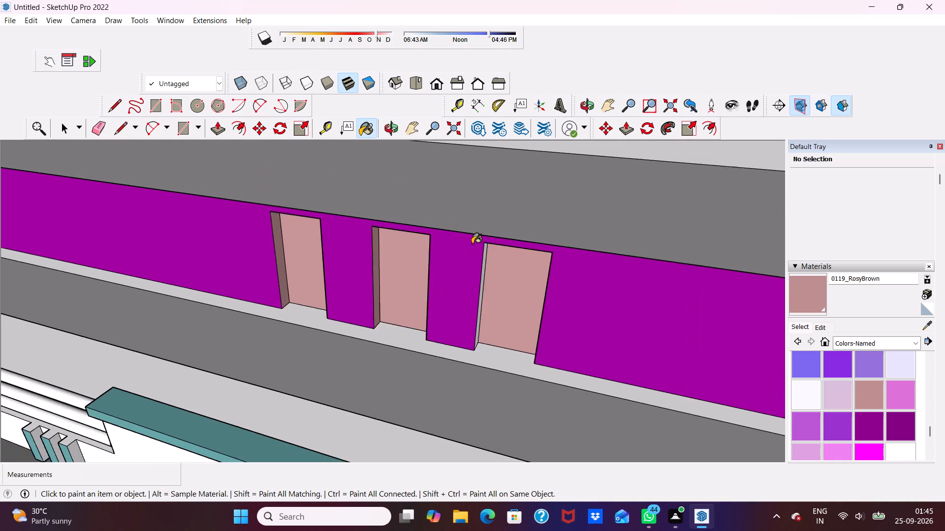
{"action": "scroll", "coordinate": [472, 244], "scroll_direction": "down", "scroll_amount": 4}
{"action": "scroll", "coordinate": [503, 279], "scroll_direction": "up", "scroll_amount": 4}
{"action": "scroll", "coordinate": [443, 278], "scroll_direction": "up", "scroll_amount": 4}
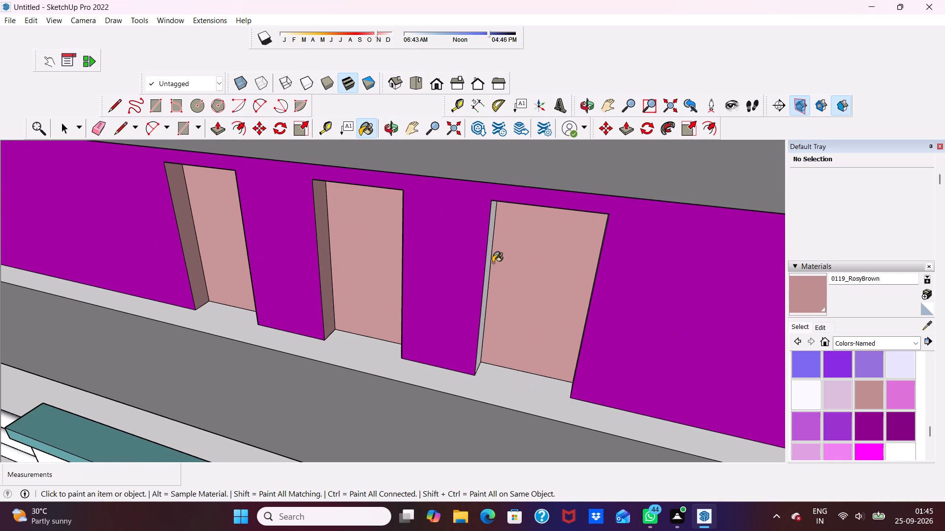
{"action": "left_click", "coordinate": [487, 266]}
Paint the outer side faces of the first and last narrow recesses in the upper purple band with 0119_RosyBrown.
{"action": "middle_click_drag", "start_coordinate": [487, 267], "coordinate": [617, 270]}
{"action": "scroll", "coordinate": [534, 247], "scroll_direction": "up", "scroll_amount": 2}
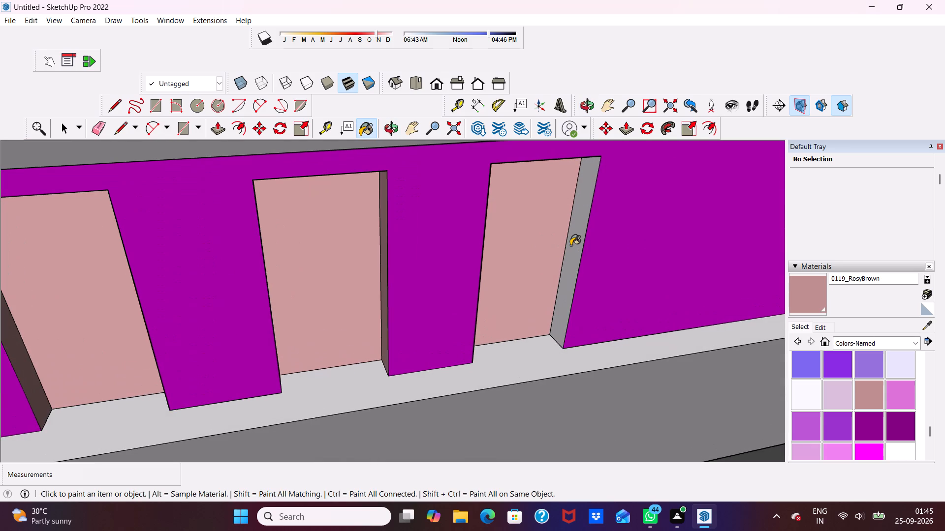
{"action": "left_click", "coordinate": [574, 242]}
{"action": "scroll", "coordinate": [583, 218], "scroll_direction": "down", "scroll_amount": 6}
{"action": "scroll", "coordinate": [468, 255], "scroll_direction": "down", "scroll_amount": 3}
{"action": "scroll", "coordinate": [465, 256], "scroll_direction": "up", "scroll_amount": 1}
{"action": "scroll", "coordinate": [465, 255], "scroll_direction": "down", "scroll_amount": 5}
{"action": "scroll", "coordinate": [522, 252], "scroll_direction": "up", "scroll_amount": 1}
{"action": "scroll", "coordinate": [543, 255], "scroll_direction": "down", "scroll_amount": 6}
{"action": "middle_click_drag", "start_coordinate": [526, 274], "coordinate": [588, 235]}
{"action": "middle_click", "coordinate": [591, 233]}
{"action": "scroll", "coordinate": [486, 236], "scroll_direction": "up", "scroll_amount": 3}
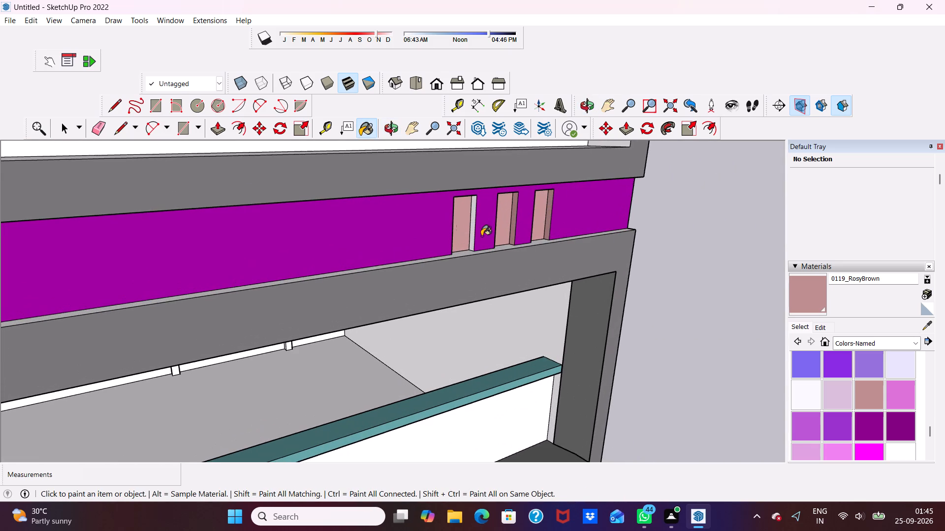
{"action": "left_click", "coordinate": [471, 229]}
Paint the frame and inner panel of the upper band's square recess farthest from the BurlyWood wall with 0119_RosyBrown.
{"action": "scroll", "coordinate": [470, 227], "scroll_direction": "down", "scroll_amount": 3}
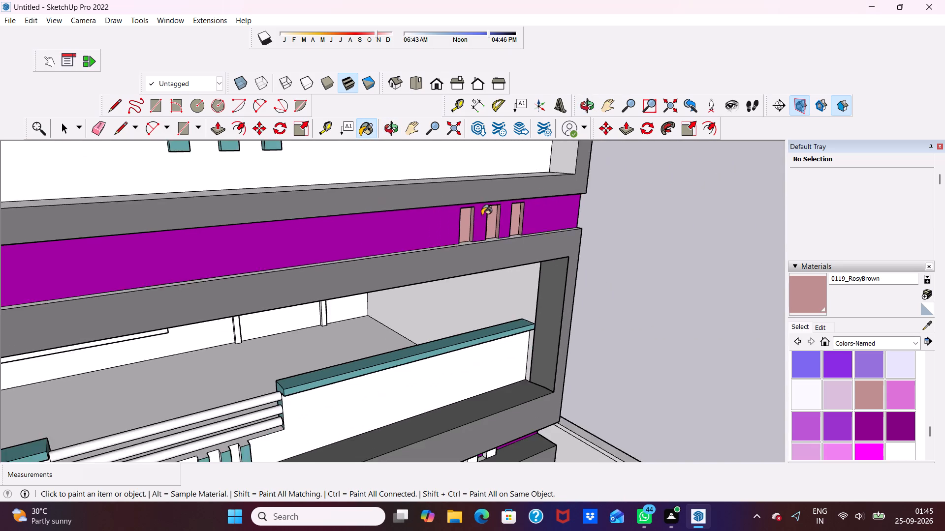
{"action": "scroll", "coordinate": [482, 215], "scroll_direction": "down", "scroll_amount": 8}
{"action": "middle_click_drag", "start_coordinate": [429, 237], "coordinate": [239, 240]}
{"action": "scroll", "coordinate": [239, 236], "scroll_direction": "up", "scroll_amount": 9}
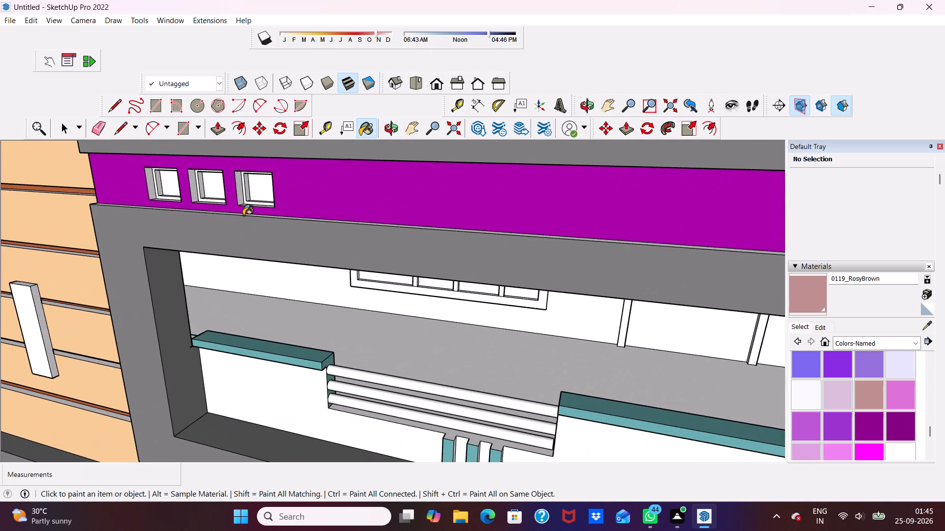
{"action": "scroll", "coordinate": [245, 200], "scroll_direction": "down", "scroll_amount": 1}
{"action": "middle_click_drag", "start_coordinate": [245, 200], "coordinate": [320, 148]}
{"action": "scroll", "coordinate": [305, 165], "scroll_direction": "up", "scroll_amount": 8}
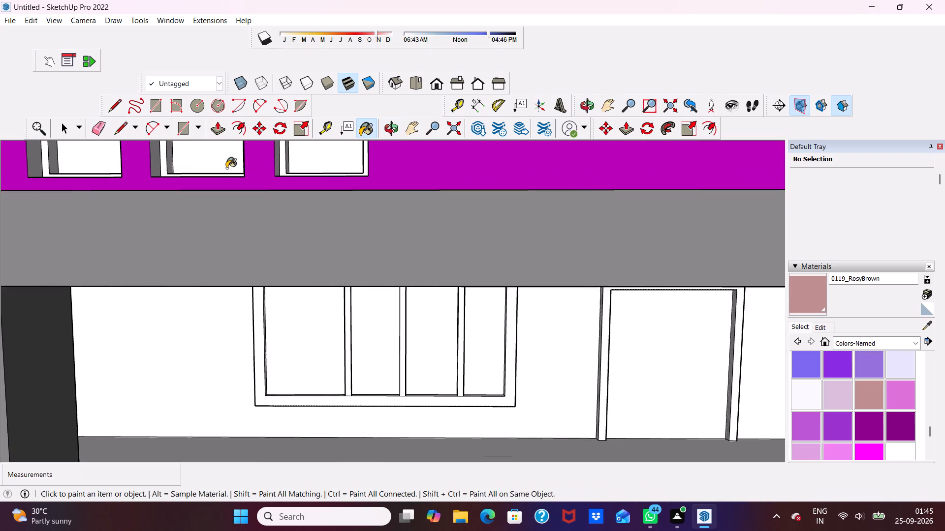
{"action": "scroll", "coordinate": [248, 165], "scroll_direction": "down", "scroll_amount": 3}
{"action": "middle_click_drag", "start_coordinate": [269, 181], "coordinate": [261, 251]}
{"action": "scroll", "coordinate": [274, 177], "scroll_direction": "up", "scroll_amount": 3}
{"action": "left_click", "coordinate": [263, 188]}
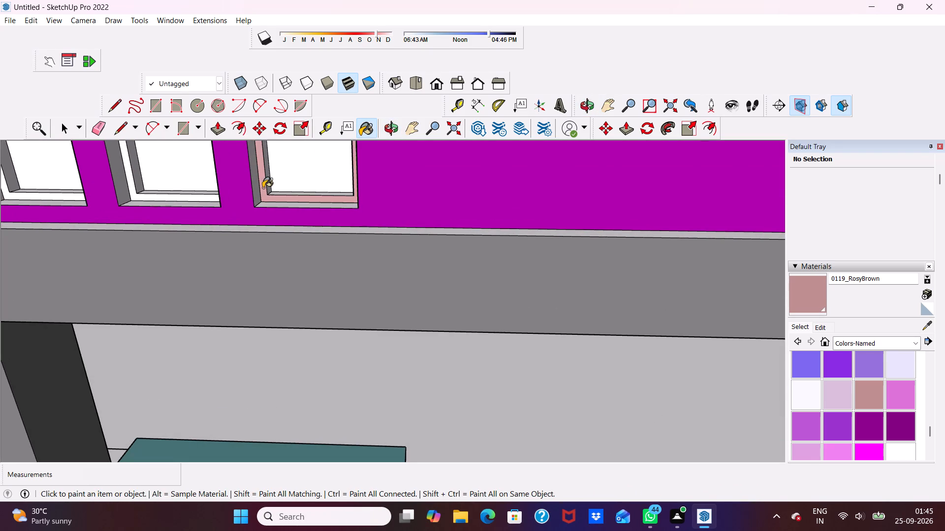
{"action": "scroll", "coordinate": [266, 190], "scroll_direction": "down", "scroll_amount": 4}
{"action": "middle_click_drag", "start_coordinate": [270, 189], "coordinate": [284, 162]}
{"action": "scroll", "coordinate": [284, 162], "scroll_direction": "up", "scroll_amount": 1}
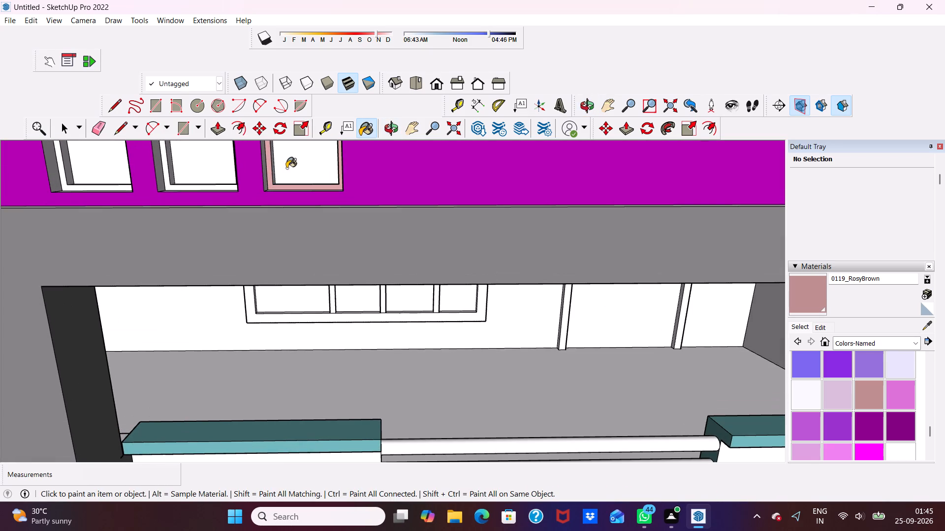
{"action": "left_click", "coordinate": [290, 165]}
Paint the inner panels and frames of the other two square recesses in the upper purple band with 0119_RosyBrown.
{"action": "scroll", "coordinate": [237, 182], "scroll_direction": "down", "scroll_amount": 14}
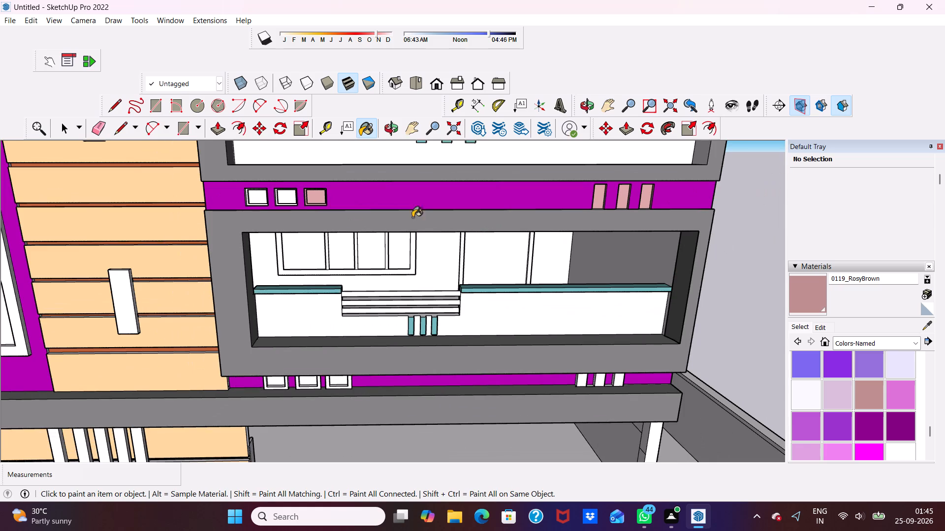
{"action": "scroll", "coordinate": [252, 215], "scroll_direction": "up", "scroll_amount": 1}
{"action": "left_click", "coordinate": [292, 197]}
{"action": "scroll", "coordinate": [288, 199], "scroll_direction": "up", "scroll_amount": 3}
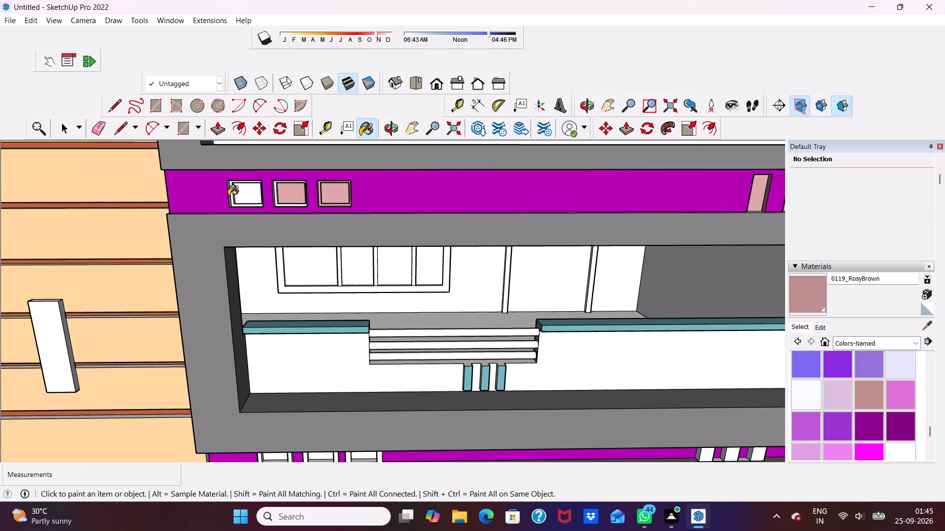
{"action": "left_click", "coordinate": [240, 189]}
{"action": "scroll", "coordinate": [223, 206], "scroll_direction": "up", "scroll_amount": 4}
{"action": "left_click", "coordinate": [233, 192]}
{"action": "scroll", "coordinate": [233, 193], "scroll_direction": "up", "scroll_amount": 3}
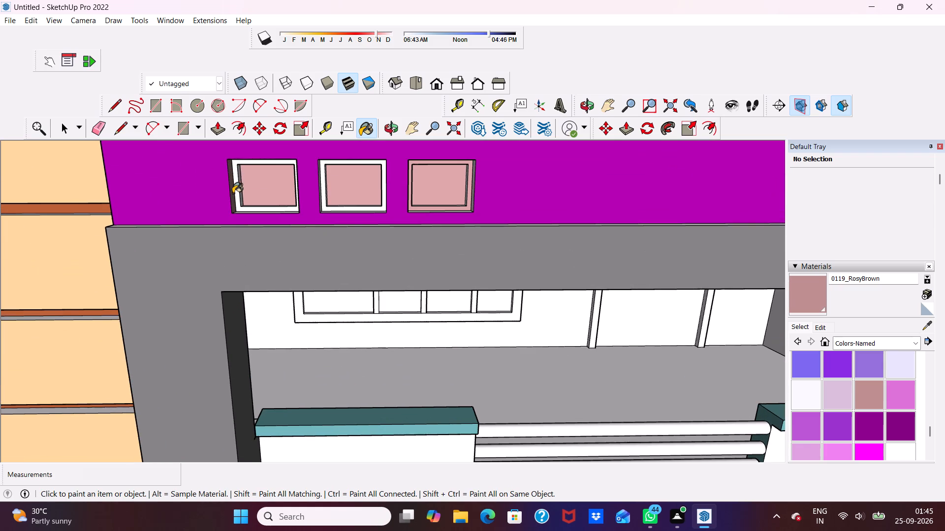
{"action": "left_click", "coordinate": [234, 189]}
{"action": "scroll", "coordinate": [239, 182], "scroll_direction": "up", "scroll_amount": 4}
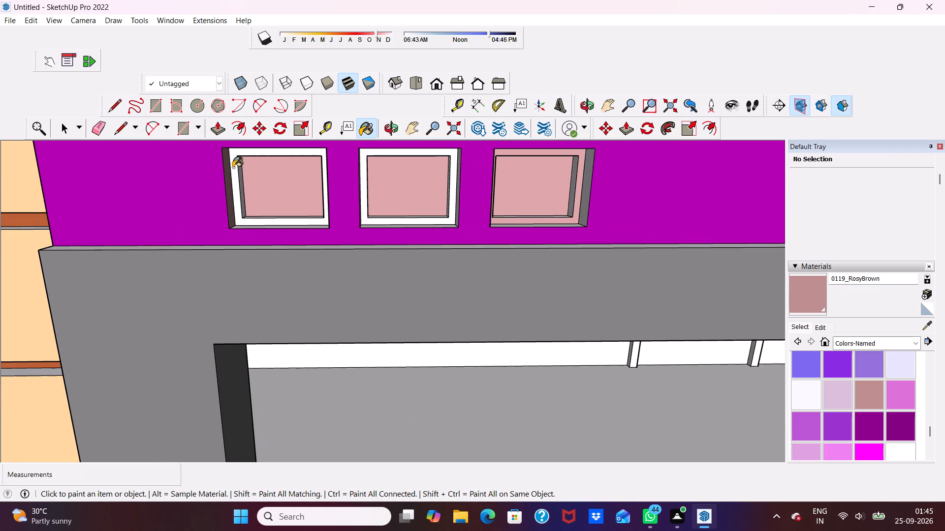
{"action": "left_click", "coordinate": [233, 168]}
{"action": "scroll", "coordinate": [274, 202], "scroll_direction": "down", "scroll_amount": 4}
{"action": "scroll", "coordinate": [340, 207], "scroll_direction": "up", "scroll_amount": 1}
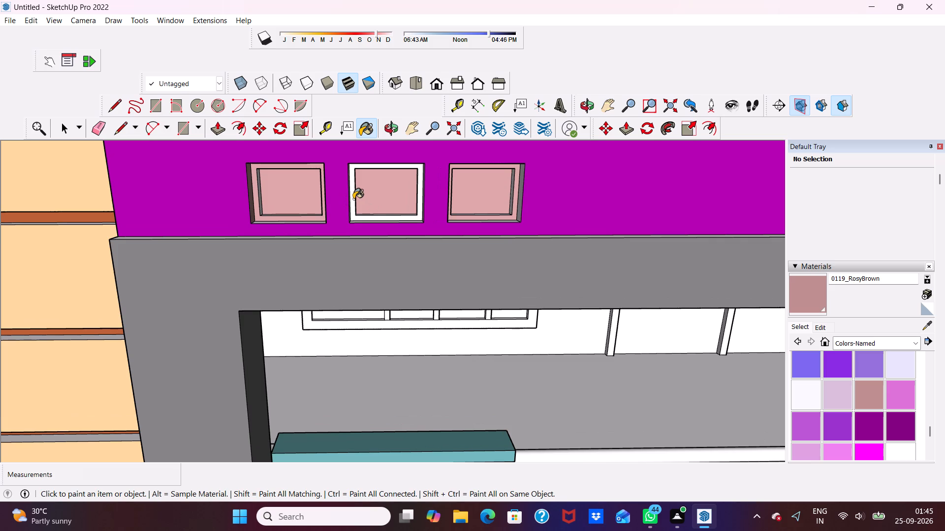
{"action": "left_click", "coordinate": [353, 200]}
Paint the frames and inner panels of the three square blocks in the lower purple band with 0119_RosyBrown.
{"action": "scroll", "coordinate": [352, 201], "scroll_direction": "down", "scroll_amount": 15}
{"action": "middle_click_drag", "start_coordinate": [410, 266], "coordinate": [391, 186]}
{"action": "scroll", "coordinate": [377, 356], "scroll_direction": "up", "scroll_amount": 9}
{"action": "scroll", "coordinate": [305, 288], "scroll_direction": "up", "scroll_amount": 3}
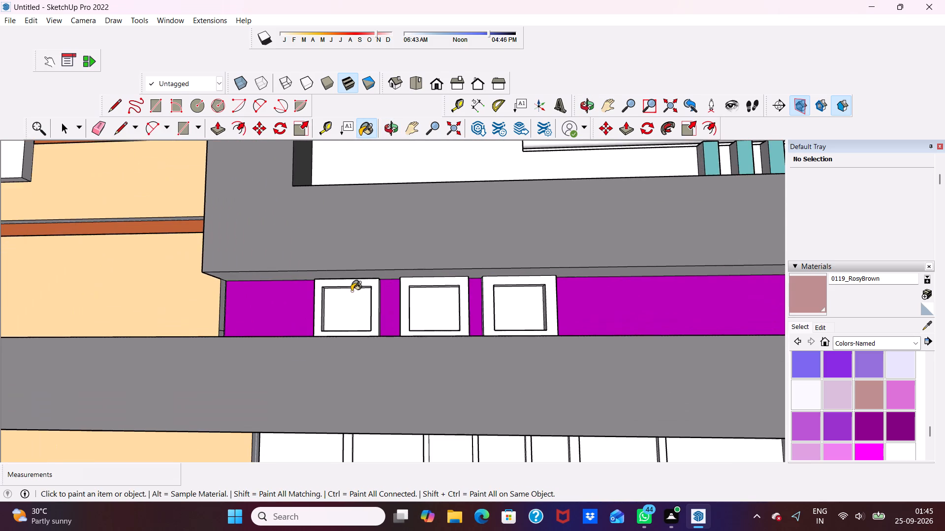
{"action": "scroll", "coordinate": [317, 311], "scroll_direction": "up", "scroll_amount": 1}
{"action": "left_click", "coordinate": [320, 311]}
{"action": "scroll", "coordinate": [334, 309], "scroll_direction": "up", "scroll_amount": 3}
{"action": "left_click", "coordinate": [337, 304]}
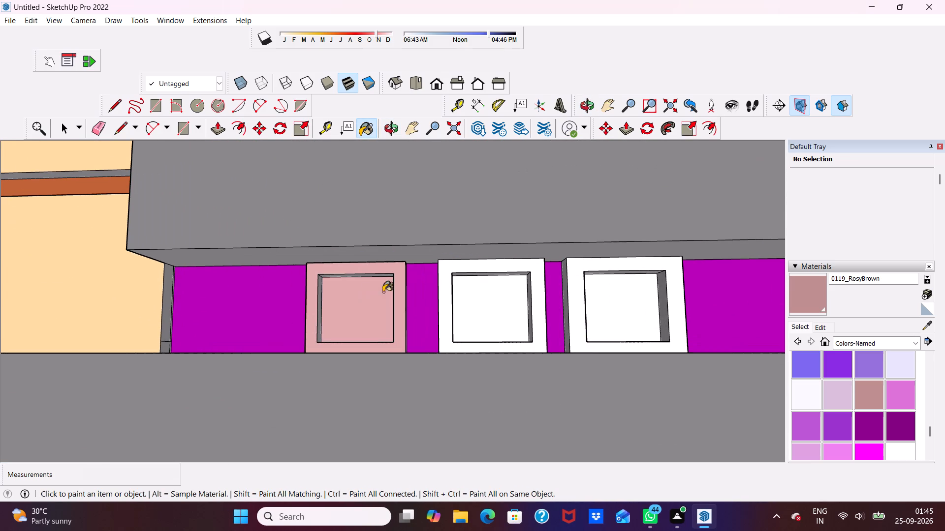
{"action": "left_click", "coordinate": [493, 294]}
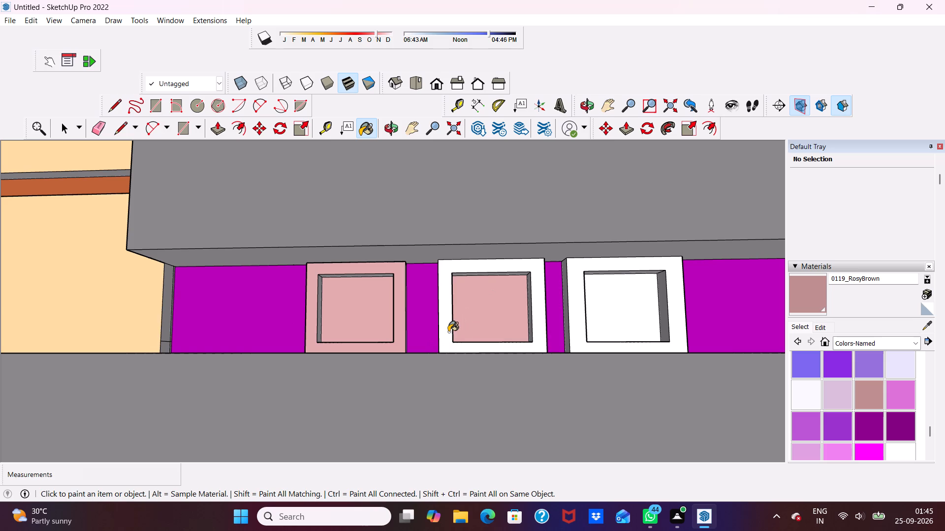
{"action": "left_click", "coordinate": [448, 332]}
{"action": "left_click", "coordinate": [581, 299]}
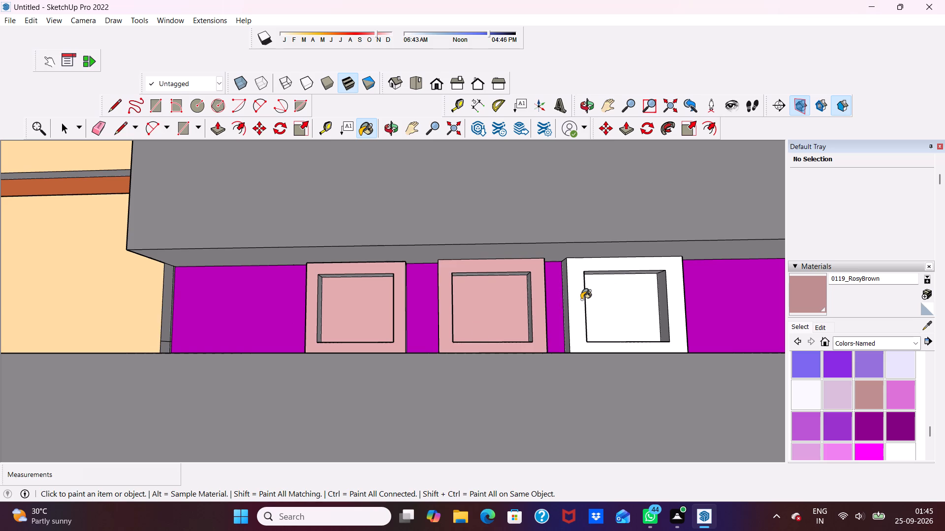
{"action": "left_click", "coordinate": [602, 292]}
Paint the front faces of the three narrow blocks at the lower purple band's outer end with 0119_RosyBrown.
{"action": "scroll", "coordinate": [597, 287], "scroll_direction": "down", "scroll_amount": 5}
{"action": "scroll", "coordinate": [467, 304], "scroll_direction": "down", "scroll_amount": 1}
{"action": "scroll", "coordinate": [467, 304], "scroll_direction": "up", "scroll_amount": 1}
{"action": "scroll", "coordinate": [467, 304], "scroll_direction": "down", "scroll_amount": 5}
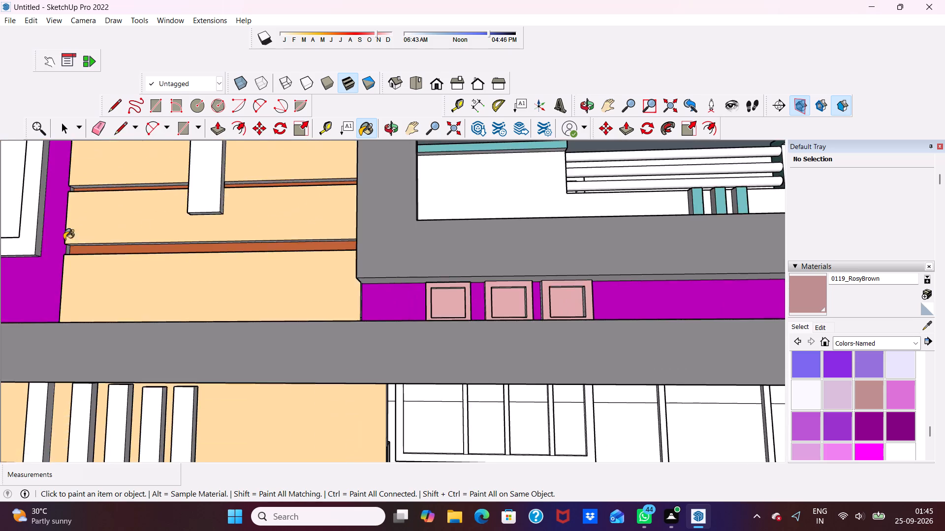
{"action": "scroll", "coordinate": [64, 239], "scroll_direction": "down", "scroll_amount": 3}
{"action": "middle_click_drag", "start_coordinate": [518, 296], "coordinate": [558, 371]}
{"action": "scroll", "coordinate": [422, 302], "scroll_direction": "down", "scroll_amount": 11}
{"action": "middle_click_drag", "start_coordinate": [436, 313], "coordinate": [428, 299]}
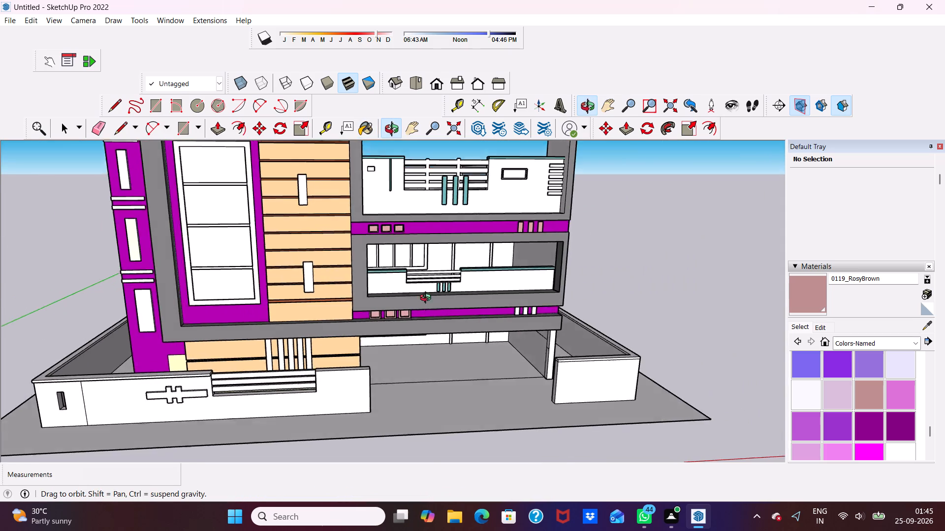
{"action": "middle_click_drag", "start_coordinate": [428, 299], "coordinate": [426, 252]}
{"action": "scroll", "coordinate": [536, 266], "scroll_direction": "up", "scroll_amount": 9}
{"action": "left_click", "coordinate": [504, 352]}
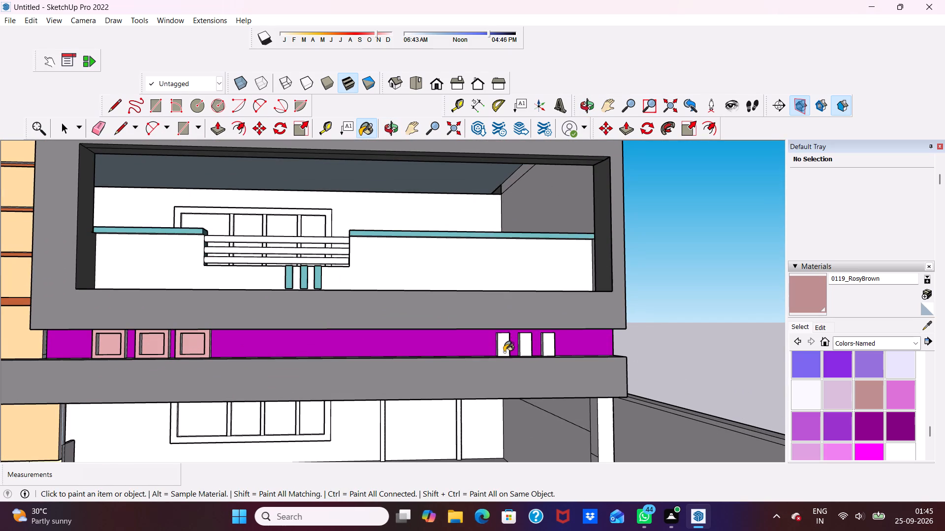
{"action": "left_click", "coordinate": [521, 350]}
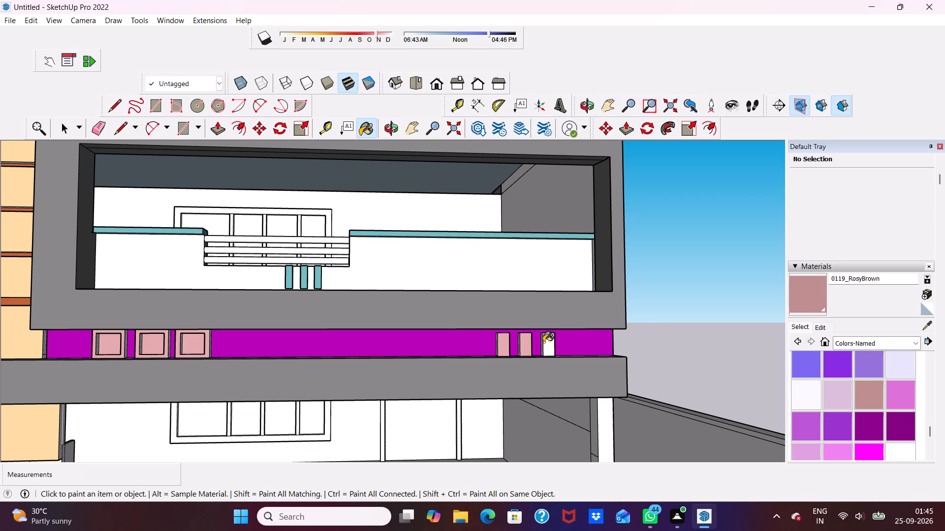
{"action": "left_click", "coordinate": [543, 342]}
Paint the side face of the outermost narrow block in the lower purple band with 0119_RosyBrown.
{"action": "scroll", "coordinate": [541, 346], "scroll_direction": "up", "scroll_amount": 5}
{"action": "scroll", "coordinate": [539, 339], "scroll_direction": "down", "scroll_amount": 1}
{"action": "scroll", "coordinate": [540, 339], "scroll_direction": "up", "scroll_amount": 3}
{"action": "left_click", "coordinate": [560, 335]}
{"action": "scroll", "coordinate": [515, 364], "scroll_direction": "up", "scroll_amount": 5}
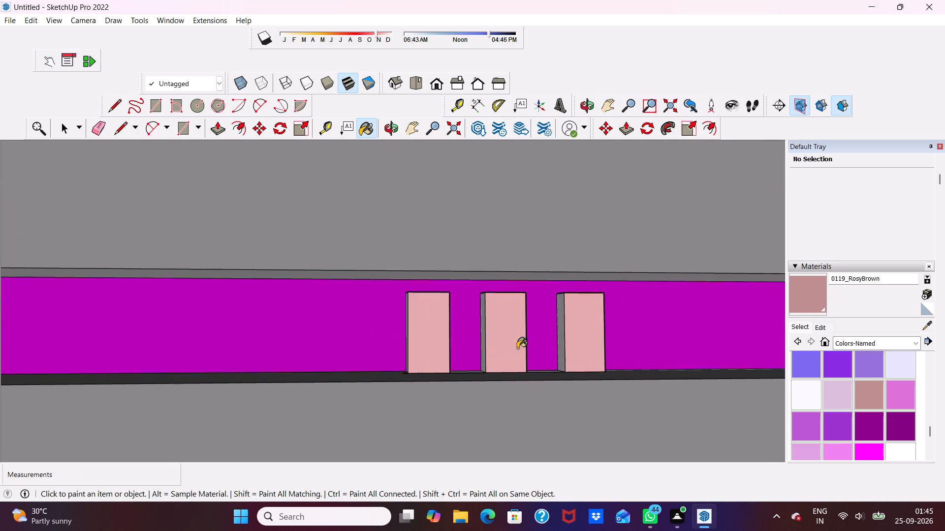
{"action": "scroll", "coordinate": [518, 347], "scroll_direction": "up", "scroll_amount": 3}
{"action": "left_click", "coordinate": [577, 335]}
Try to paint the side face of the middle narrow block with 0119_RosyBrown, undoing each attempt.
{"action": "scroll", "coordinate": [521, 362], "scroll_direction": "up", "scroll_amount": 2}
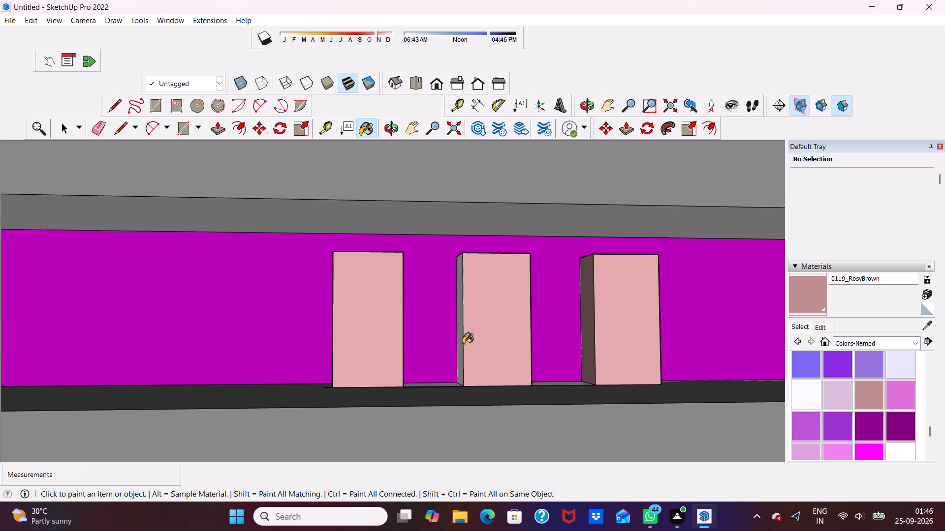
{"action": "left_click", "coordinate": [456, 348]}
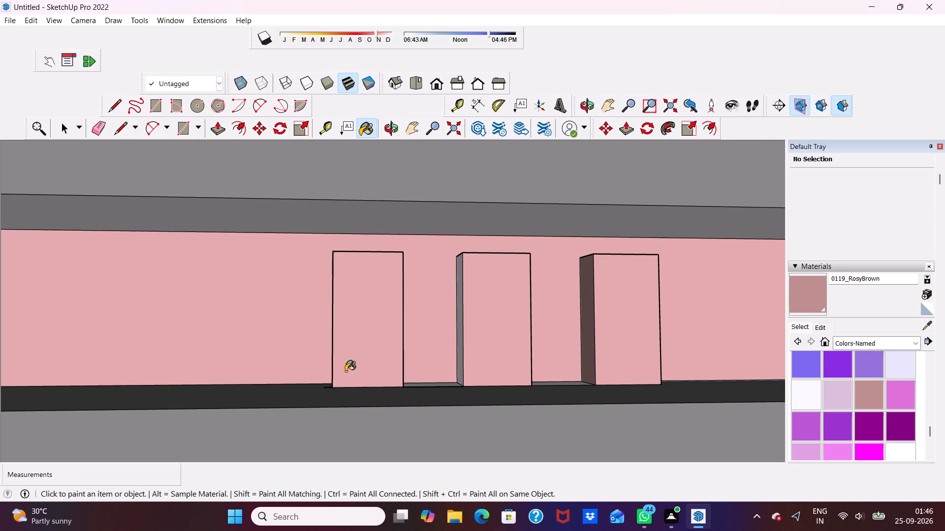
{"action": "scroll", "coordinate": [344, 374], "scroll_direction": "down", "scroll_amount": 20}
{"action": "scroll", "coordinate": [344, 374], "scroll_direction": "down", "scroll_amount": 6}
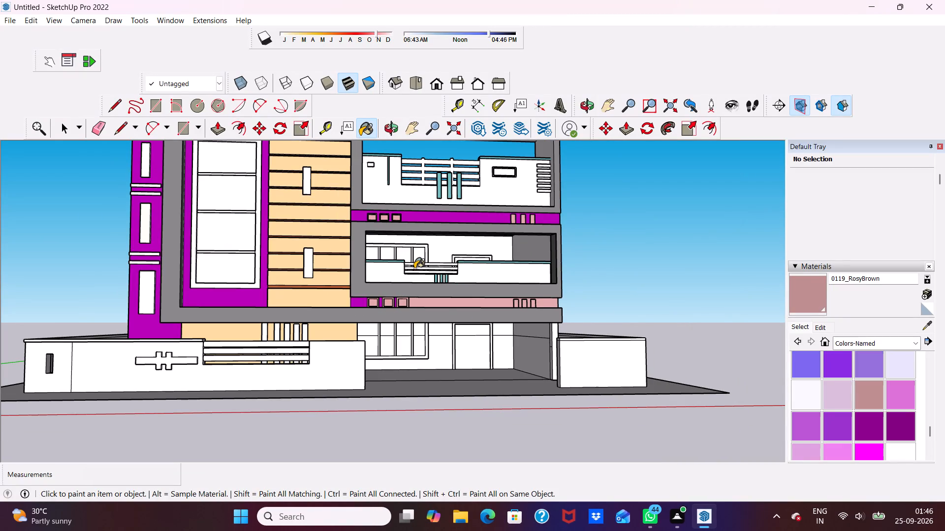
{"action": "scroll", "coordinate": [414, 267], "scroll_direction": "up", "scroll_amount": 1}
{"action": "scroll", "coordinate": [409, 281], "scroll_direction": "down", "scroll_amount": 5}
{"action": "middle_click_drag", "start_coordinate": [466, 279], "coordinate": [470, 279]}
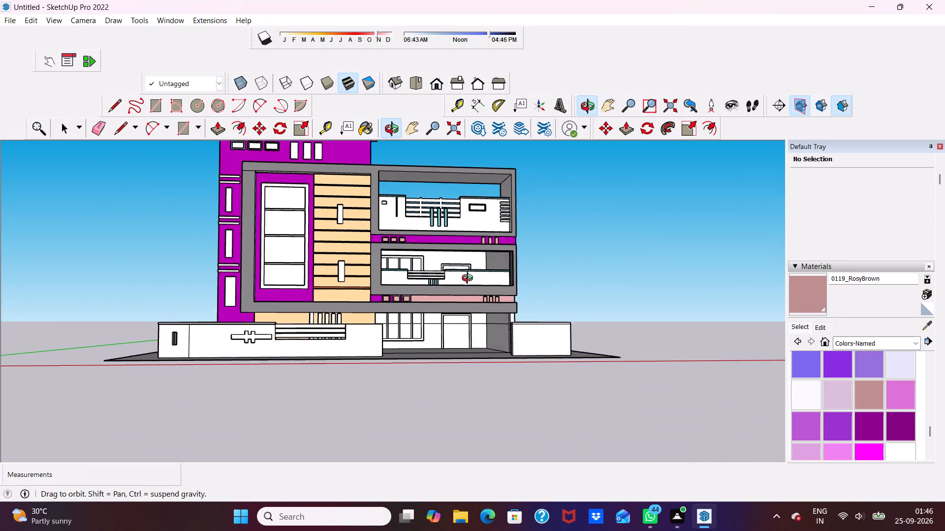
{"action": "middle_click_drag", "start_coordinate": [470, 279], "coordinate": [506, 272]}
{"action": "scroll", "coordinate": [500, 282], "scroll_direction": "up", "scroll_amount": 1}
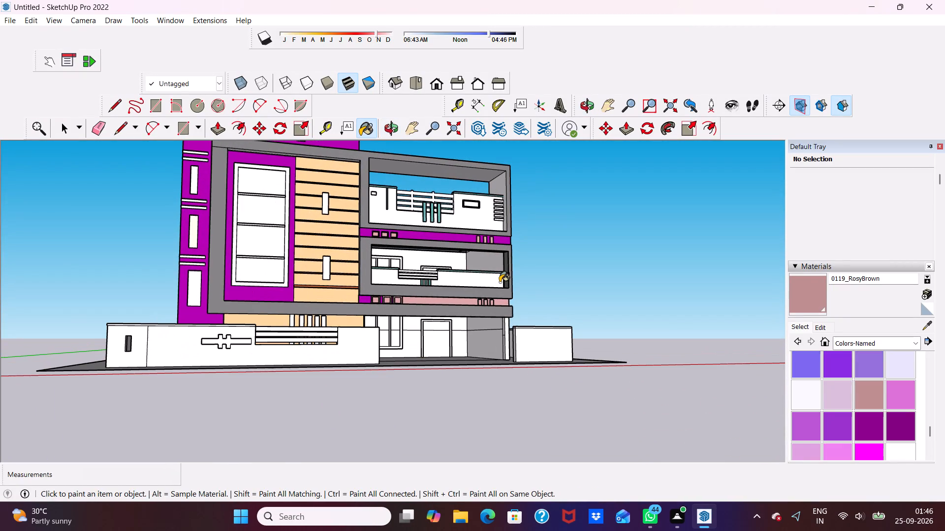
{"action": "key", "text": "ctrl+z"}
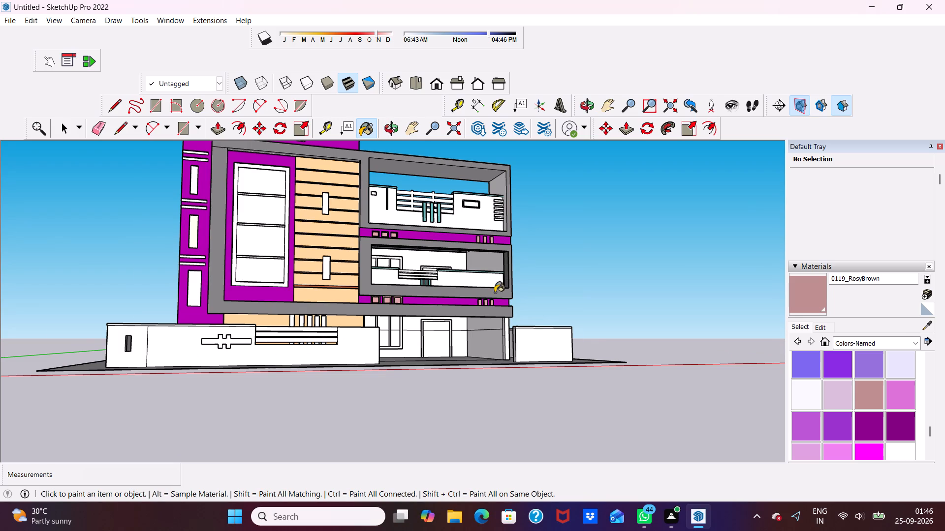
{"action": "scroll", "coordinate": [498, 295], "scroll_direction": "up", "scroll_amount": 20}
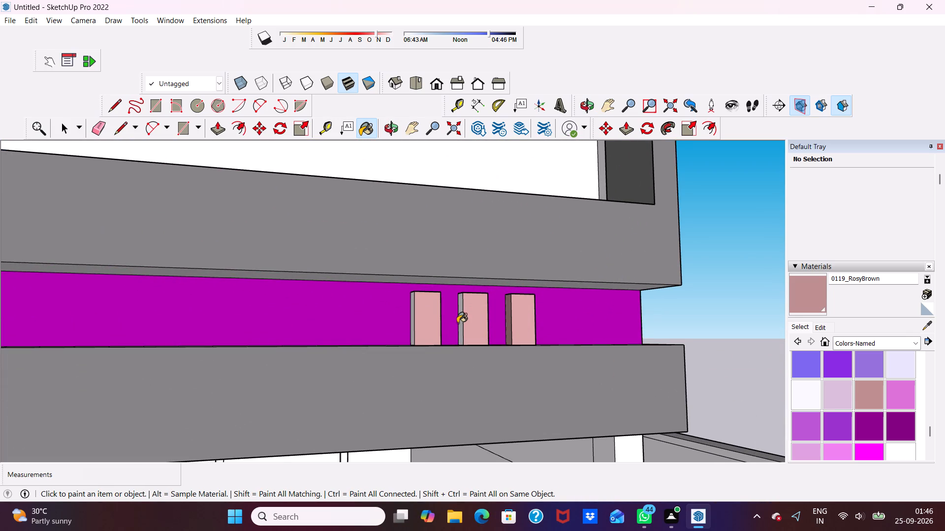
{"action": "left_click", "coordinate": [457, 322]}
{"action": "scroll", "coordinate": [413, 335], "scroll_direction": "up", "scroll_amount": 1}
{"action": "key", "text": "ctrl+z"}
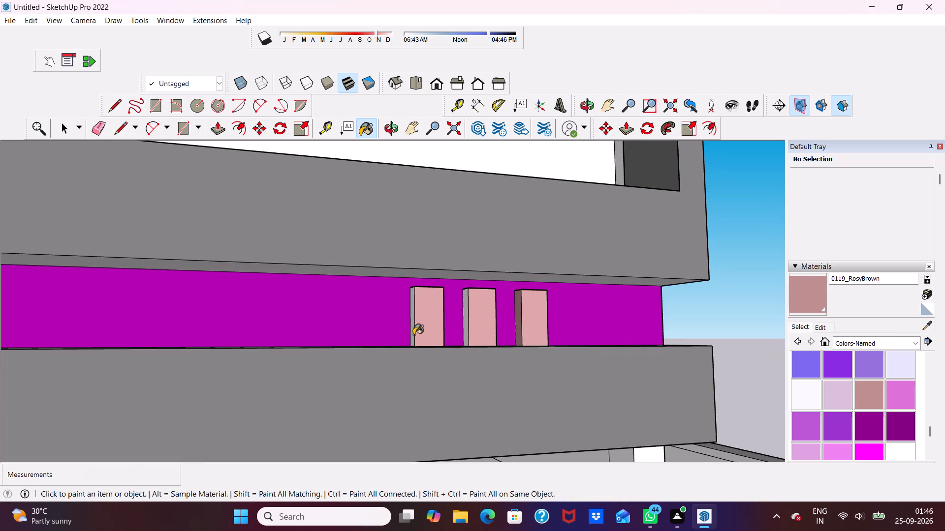
Paint the side faces of the inner and middle narrow blocks in the lower purple band with 0119_RosyBrown.
{"action": "scroll", "coordinate": [413, 335], "scroll_direction": "up", "scroll_amount": 5}
{"action": "left_click", "coordinate": [411, 321]}
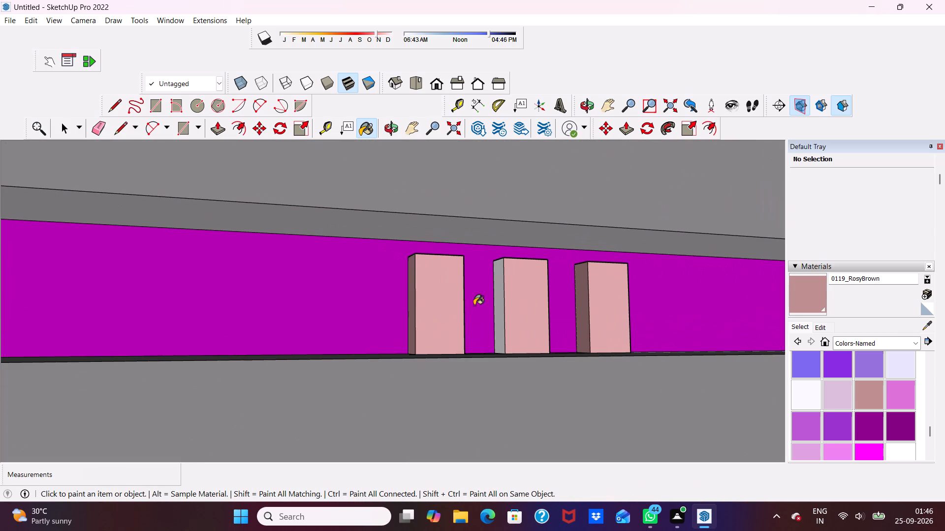
{"action": "left_click", "coordinate": [498, 303]}
{"action": "scroll", "coordinate": [491, 285], "scroll_direction": "down", "scroll_amount": 2}
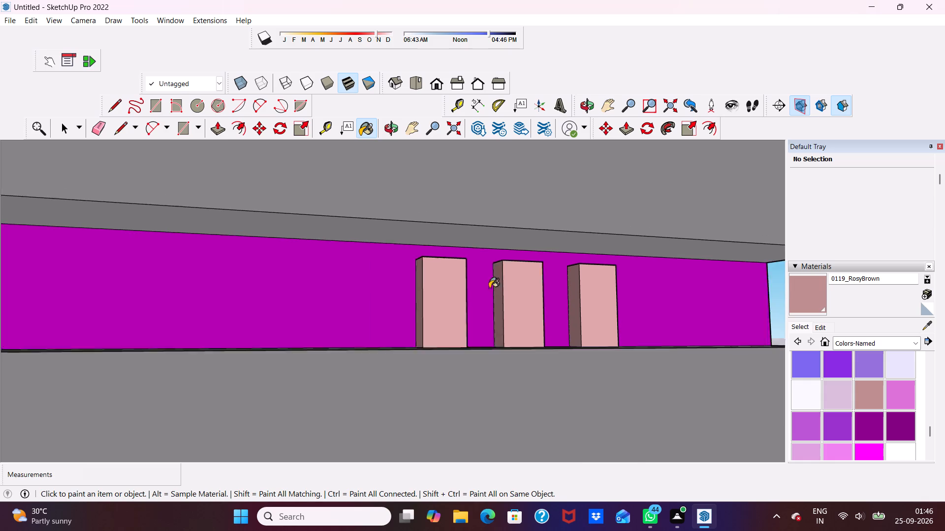
Paint the front frame of the wide rectangular recess in the upper balcony parapet with 0119_RosyBrown.
{"action": "scroll", "coordinate": [489, 288], "scroll_direction": "down", "scroll_amount": 13}
{"action": "middle_click_drag", "start_coordinate": [520, 270], "coordinate": [474, 310]}
{"action": "scroll", "coordinate": [520, 270], "scroll_direction": "down", "scroll_amount": 1}
{"action": "scroll", "coordinate": [468, 307], "scroll_direction": "up", "scroll_amount": 1}
{"action": "scroll", "coordinate": [385, 271], "scroll_direction": "down", "scroll_amount": 13}
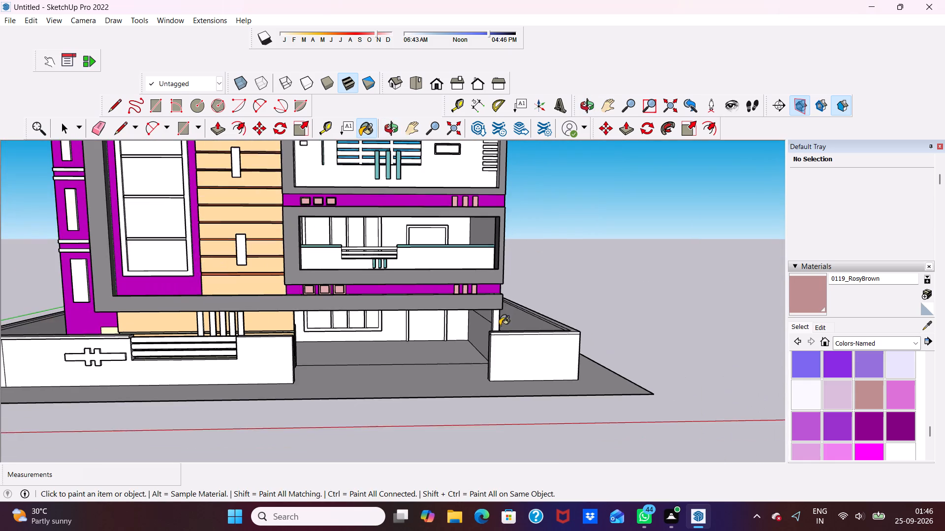
{"action": "scroll", "coordinate": [433, 293], "scroll_direction": "up", "scroll_amount": 4}
{"action": "scroll", "coordinate": [424, 288], "scroll_direction": "down", "scroll_amount": 11}
{"action": "middle_click_drag", "start_coordinate": [423, 321], "coordinate": [431, 256]}
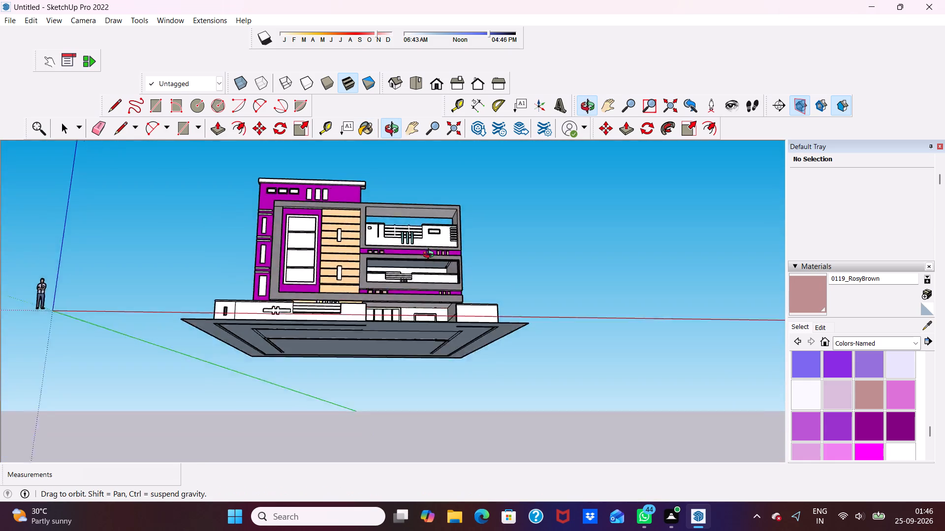
{"action": "middle_click_drag", "start_coordinate": [431, 256], "coordinate": [432, 276]}
{"action": "scroll", "coordinate": [432, 276], "scroll_direction": "up", "scroll_amount": 5}
{"action": "scroll", "coordinate": [342, 302], "scroll_direction": "up", "scroll_amount": 6}
{"action": "scroll", "coordinate": [348, 291], "scroll_direction": "down", "scroll_amount": 2}
{"action": "middle_click_drag", "start_coordinate": [350, 291], "coordinate": [347, 361]}
{"action": "scroll", "coordinate": [348, 360], "scroll_direction": "up", "scroll_amount": 3}
{"action": "scroll", "coordinate": [349, 357], "scroll_direction": "down", "scroll_amount": 5}
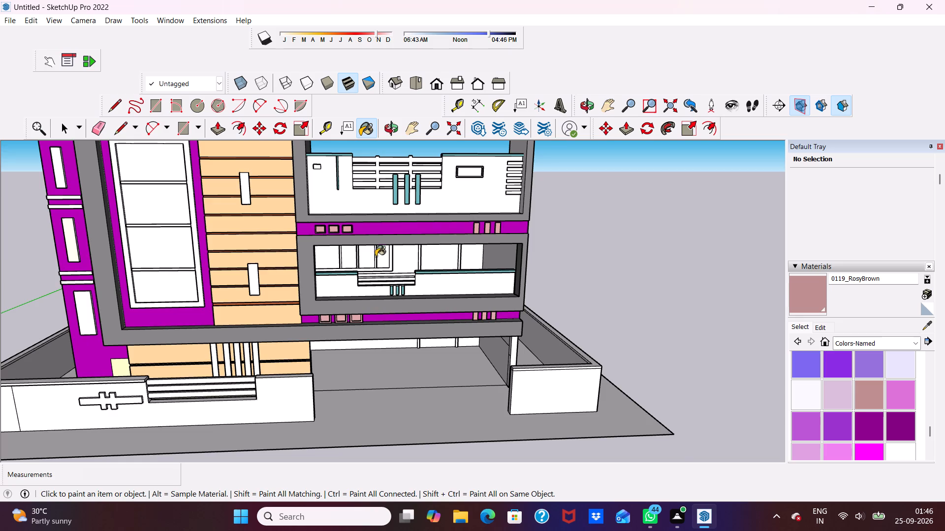
{"action": "scroll", "coordinate": [535, 156], "scroll_direction": "up", "scroll_amount": 4}
{"action": "scroll", "coordinate": [425, 166], "scroll_direction": "up", "scroll_amount": 4}
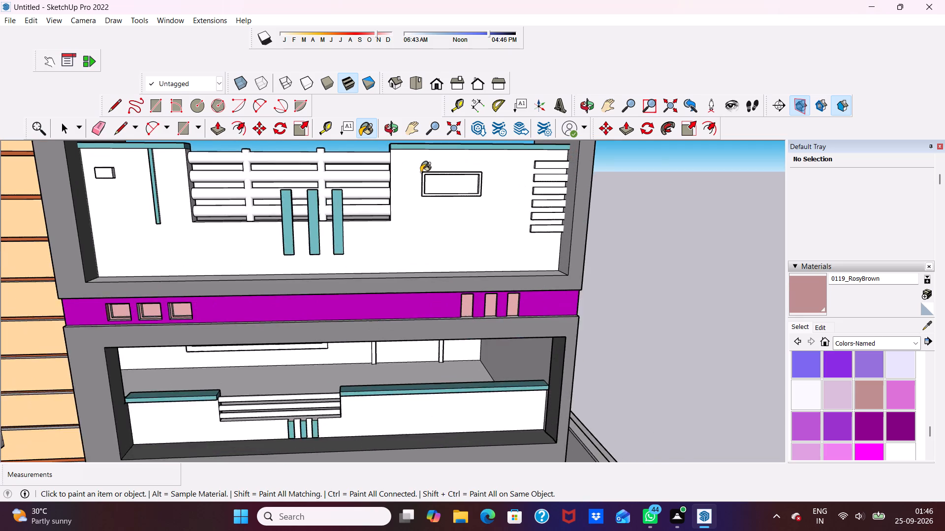
{"action": "scroll", "coordinate": [428, 182], "scroll_direction": "up", "scroll_amount": 7}
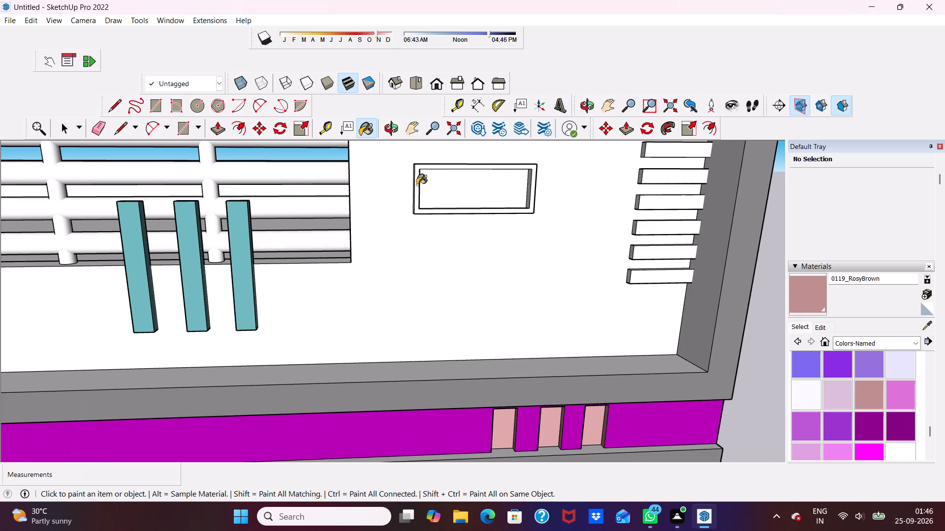
{"action": "left_click", "coordinate": [416, 185]}
{"action": "middle_click_drag", "start_coordinate": [420, 197], "coordinate": [376, 207]}
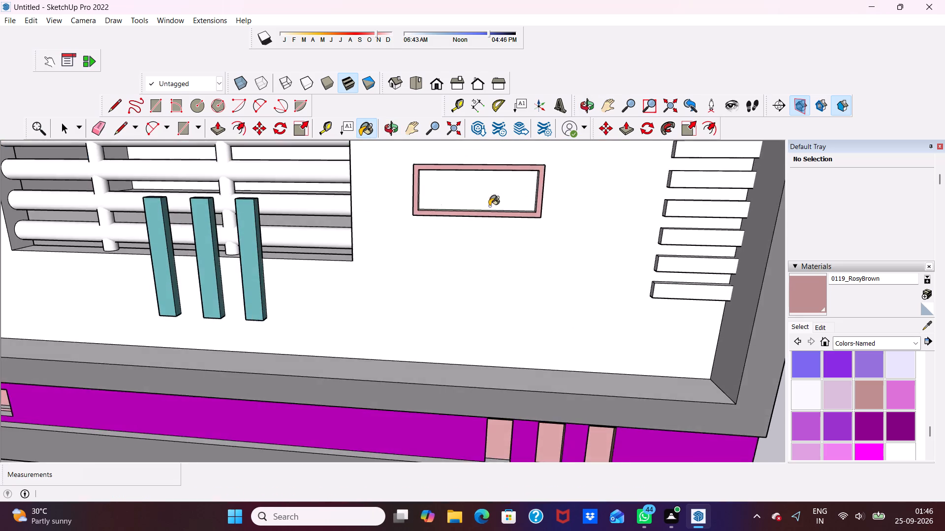
{"action": "scroll", "coordinate": [521, 210], "scroll_direction": "up", "scroll_amount": 4}
{"action": "middle_click_drag", "start_coordinate": [448, 245], "coordinate": [317, 248]}
{"action": "scroll", "coordinate": [337, 205], "scroll_direction": "up", "scroll_amount": 3}
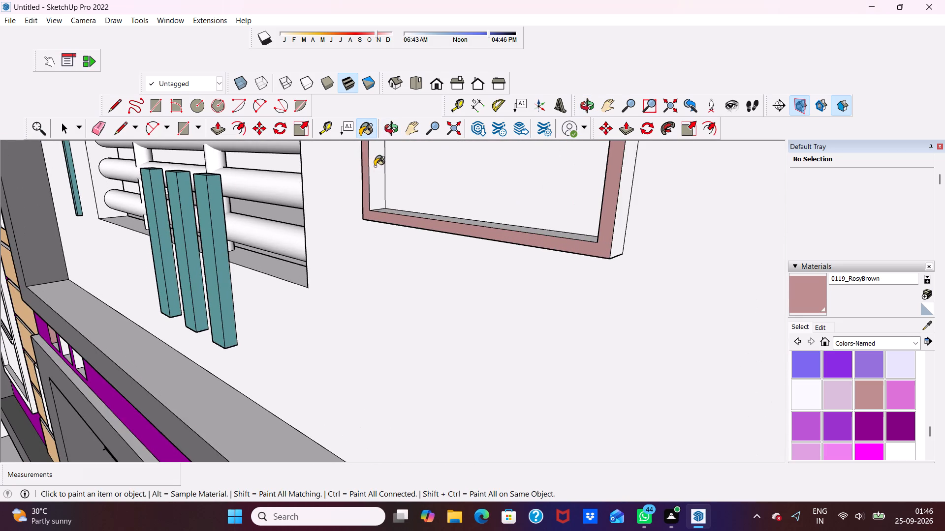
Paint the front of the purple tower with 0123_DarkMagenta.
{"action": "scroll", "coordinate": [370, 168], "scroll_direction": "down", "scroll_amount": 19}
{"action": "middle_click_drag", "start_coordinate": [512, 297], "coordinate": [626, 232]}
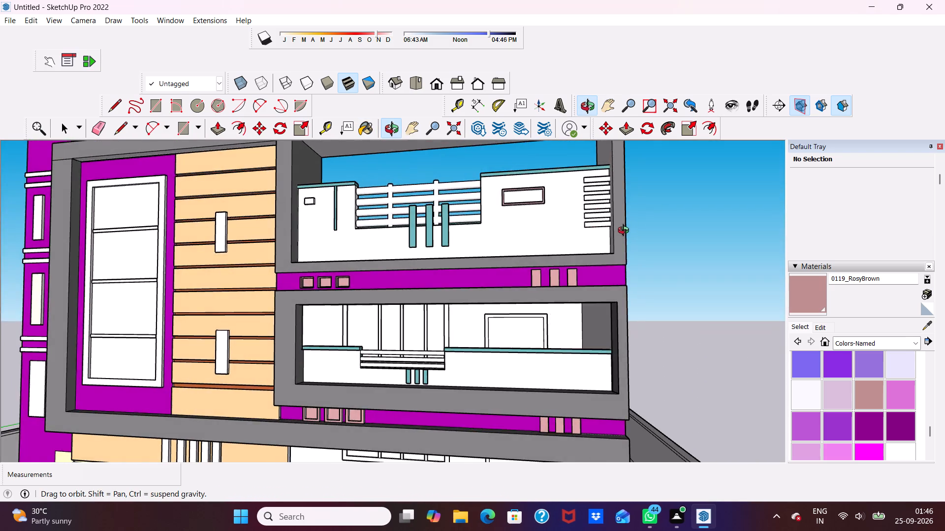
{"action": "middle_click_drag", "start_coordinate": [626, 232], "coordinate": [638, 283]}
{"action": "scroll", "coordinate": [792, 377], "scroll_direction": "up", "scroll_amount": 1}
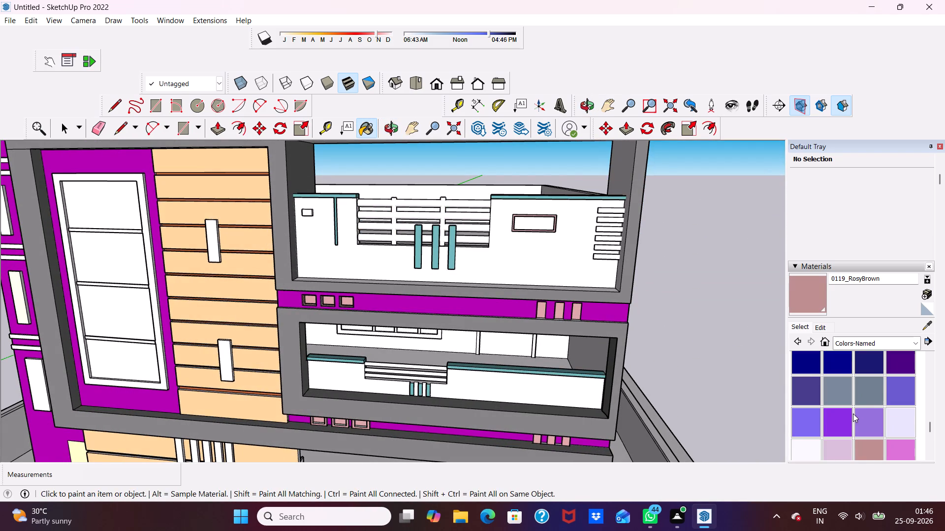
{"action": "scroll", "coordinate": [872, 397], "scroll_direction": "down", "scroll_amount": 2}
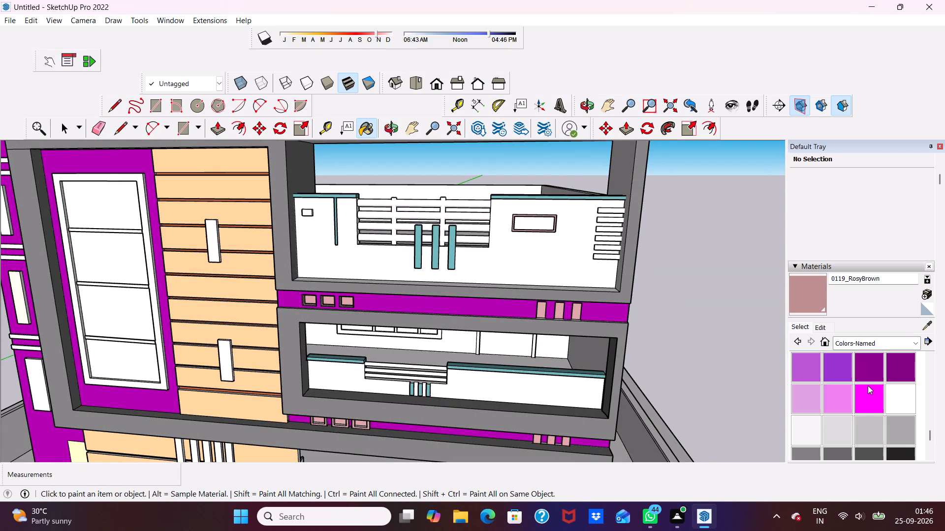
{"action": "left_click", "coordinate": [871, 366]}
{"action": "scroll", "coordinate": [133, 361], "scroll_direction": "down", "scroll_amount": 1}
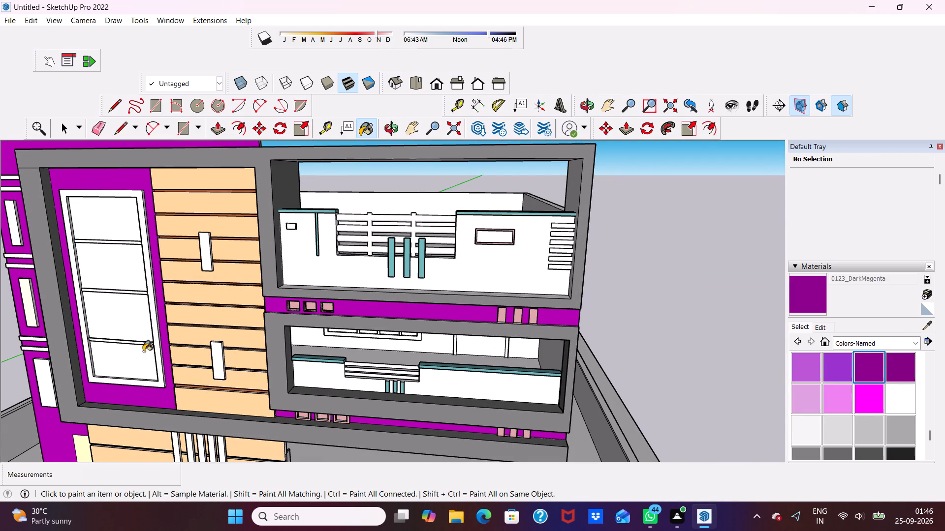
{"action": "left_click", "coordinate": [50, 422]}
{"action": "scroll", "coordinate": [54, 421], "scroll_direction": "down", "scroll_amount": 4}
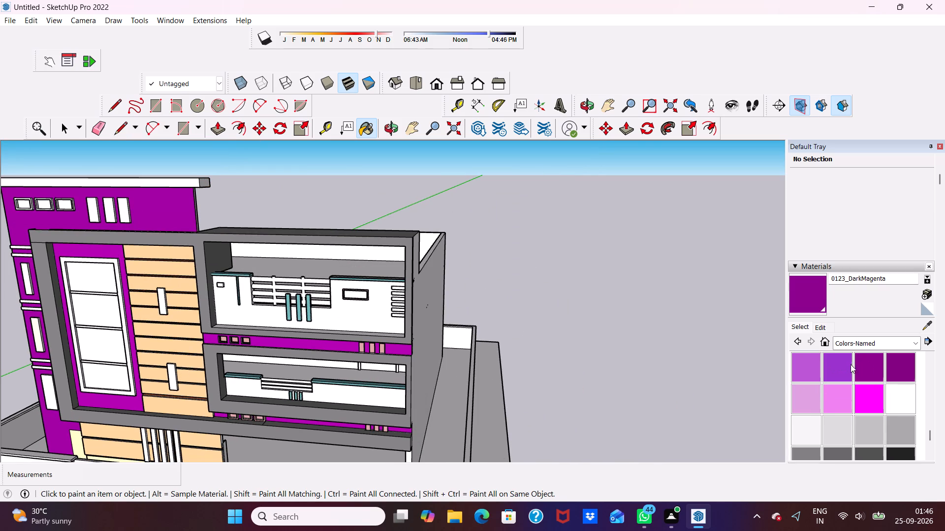
Paint the purple panel surrounding the tall window with 0123_DarkMagenta.
{"action": "left_click", "coordinate": [871, 364]}
{"action": "scroll", "coordinate": [67, 348], "scroll_direction": "down", "scroll_amount": 4}
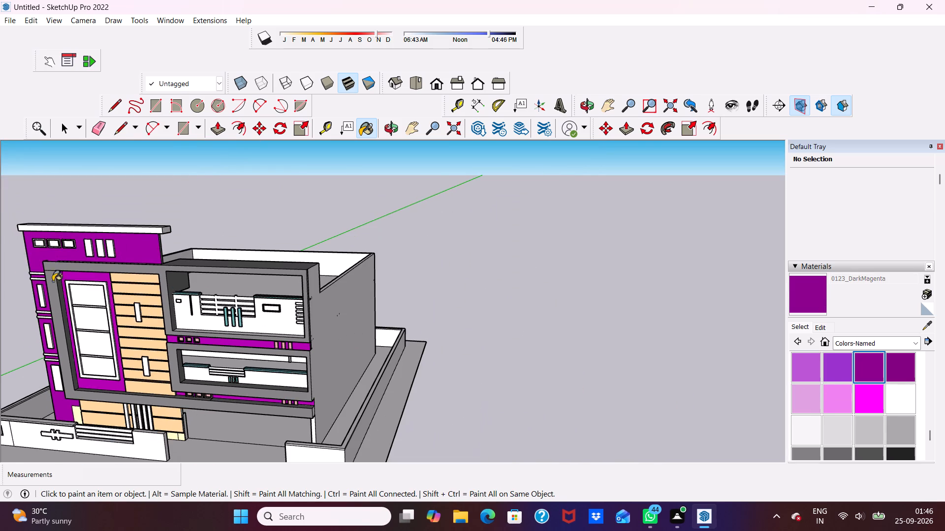
{"action": "scroll", "coordinate": [69, 236], "scroll_direction": "up", "scroll_amount": 4}
{"action": "left_click", "coordinate": [71, 258]}
{"action": "left_click", "coordinate": [71, 259]}
{"action": "scroll", "coordinate": [74, 261], "scroll_direction": "down", "scroll_amount": 1}
{"action": "scroll", "coordinate": [178, 203], "scroll_direction": "up", "scroll_amount": 1}
{"action": "scroll", "coordinate": [203, 230], "scroll_direction": "down", "scroll_amount": 2}
{"action": "middle_click_drag", "start_coordinate": [211, 244], "coordinate": [288, 122]}
{"action": "scroll", "coordinate": [286, 127], "scroll_direction": "up", "scroll_amount": 1}
{"action": "scroll", "coordinate": [251, 241], "scroll_direction": "down", "scroll_amount": 10}
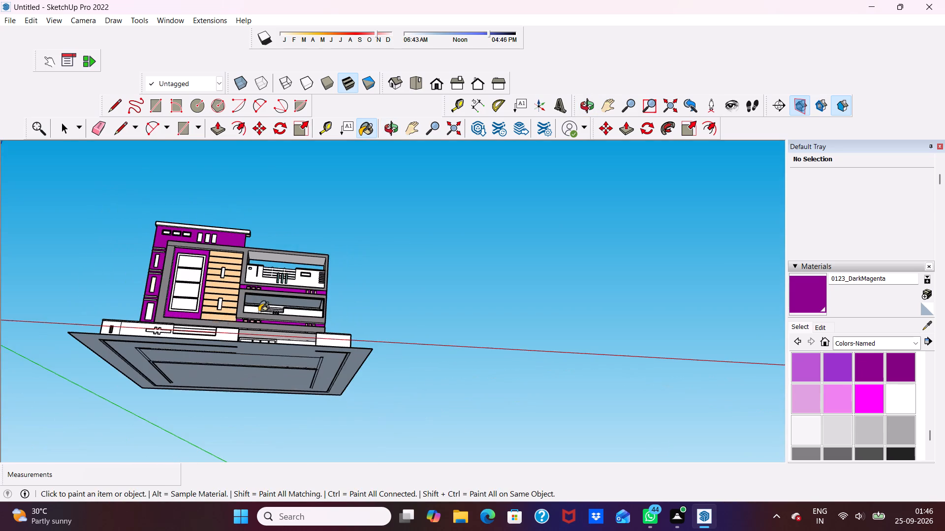
{"action": "middle_click_drag", "start_coordinate": [214, 328], "coordinate": [212, 383]}
{"action": "scroll", "coordinate": [199, 325], "scroll_direction": "up", "scroll_amount": 6}
{"action": "middle_click_drag", "start_coordinate": [192, 303], "coordinate": [174, 360]}
{"action": "scroll", "coordinate": [164, 327], "scroll_direction": "up", "scroll_amount": 6}
{"action": "left_click", "coordinate": [164, 326]}
Paint the front of the tower with 0125_Plum.
{"action": "scroll", "coordinate": [165, 320], "scroll_direction": "down", "scroll_amount": 5}
{"action": "middle_click_drag", "start_coordinate": [213, 315], "coordinate": [194, 244]}
{"action": "scroll", "coordinate": [194, 244], "scroll_direction": "up", "scroll_amount": 1}
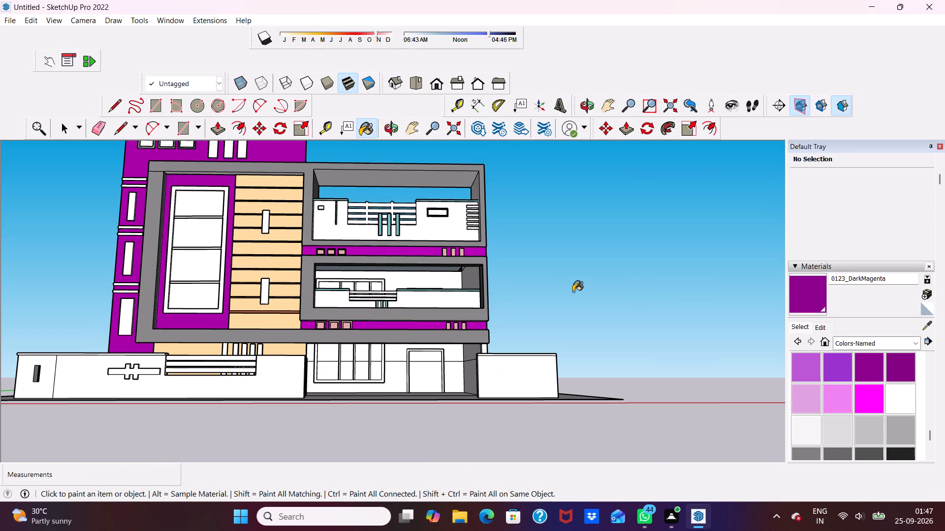
{"action": "left_click", "coordinate": [797, 402]}
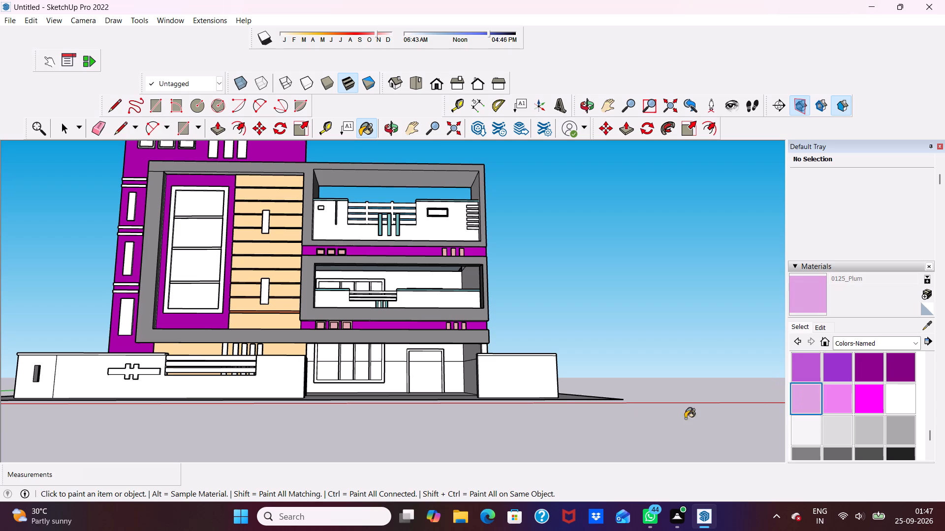
{"action": "scroll", "coordinate": [54, 298], "scroll_direction": "up", "scroll_amount": 3}
{"action": "left_click", "coordinate": [160, 281]}
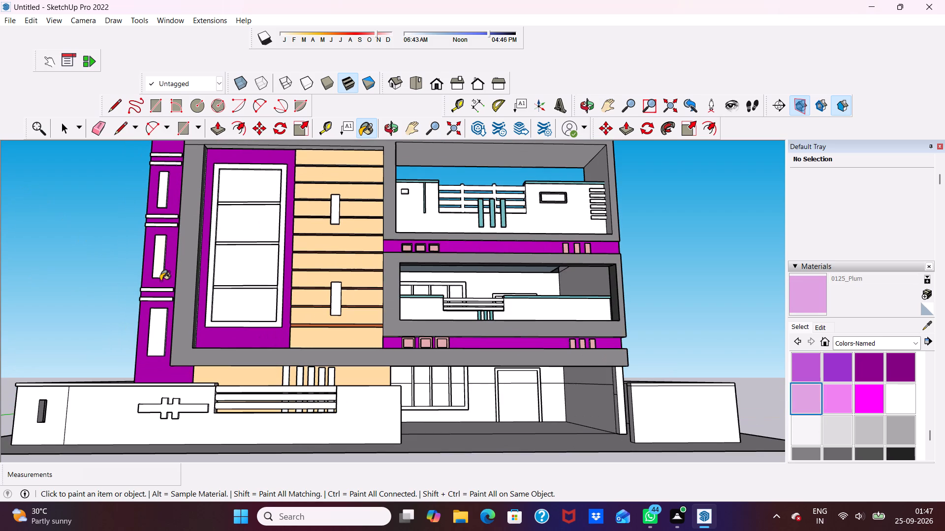
Examine the facade's colour scheme from several angles and distances, including the tower, window surround and balconies.
{"action": "scroll", "coordinate": [161, 281], "scroll_direction": "down", "scroll_amount": 5}
{"action": "middle_click_drag", "start_coordinate": [258, 237], "coordinate": [210, 361]}
{"action": "scroll", "coordinate": [231, 251], "scroll_direction": "up", "scroll_amount": 3}
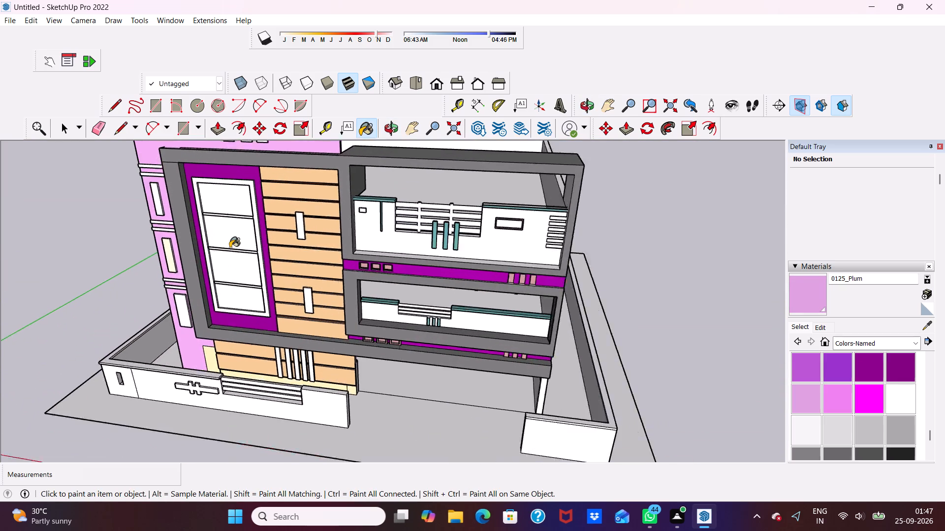
{"action": "scroll", "coordinate": [230, 248], "scroll_direction": "up", "scroll_amount": 1}
{"action": "scroll", "coordinate": [239, 196], "scroll_direction": "down", "scroll_amount": 4}
{"action": "scroll", "coordinate": [264, 256], "scroll_direction": "up", "scroll_amount": 1}
{"action": "middle_click_drag", "start_coordinate": [263, 261], "coordinate": [301, 266]}
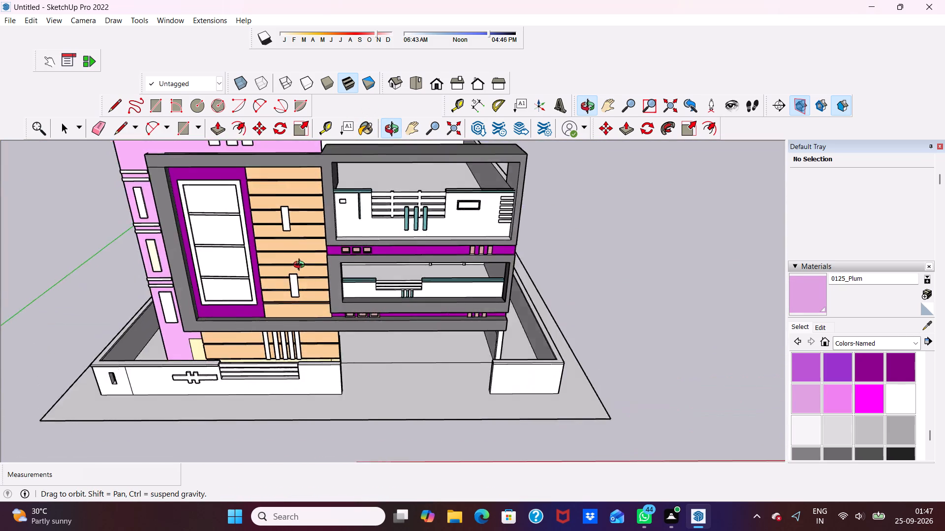
{"action": "middle_click_drag", "start_coordinate": [301, 266], "coordinate": [243, 235]}
{"action": "scroll", "coordinate": [240, 230], "scroll_direction": "up", "scroll_amount": 1}
{"action": "scroll", "coordinate": [233, 219], "scroll_direction": "down", "scroll_amount": 5}
{"action": "middle_click_drag", "start_coordinate": [254, 253], "coordinate": [268, 226]}
{"action": "scroll", "coordinate": [268, 227], "scroll_direction": "up", "scroll_amount": 5}
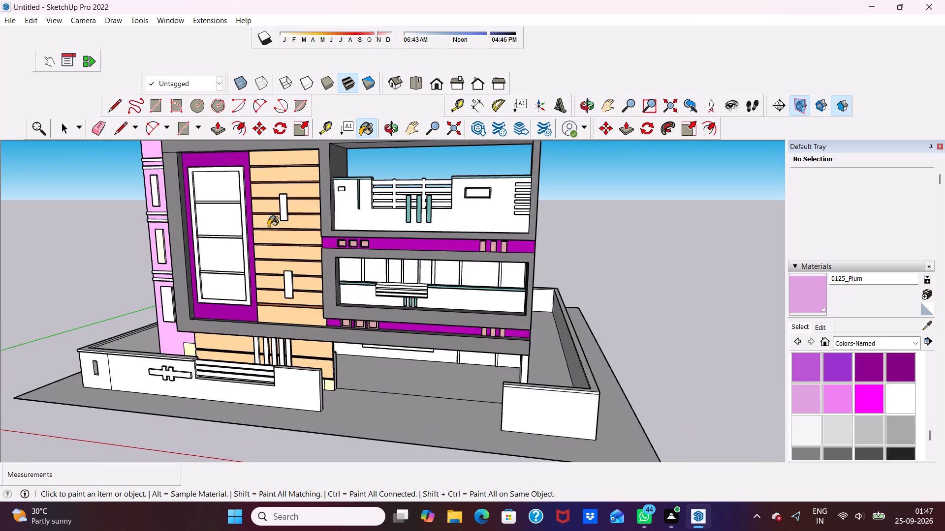
{"action": "scroll", "coordinate": [255, 212], "scroll_direction": "up", "scroll_amount": 3}
{"action": "scroll", "coordinate": [248, 231], "scroll_direction": "down", "scroll_amount": 3}
{"action": "scroll", "coordinate": [249, 252], "scroll_direction": "up", "scroll_amount": 1}
{"action": "scroll", "coordinate": [251, 256], "scroll_direction": "down", "scroll_amount": 2}
{"action": "scroll", "coordinate": [260, 201], "scroll_direction": "down", "scroll_amount": 4}
{"action": "middle_click_drag", "start_coordinate": [226, 168], "coordinate": [228, 142]}
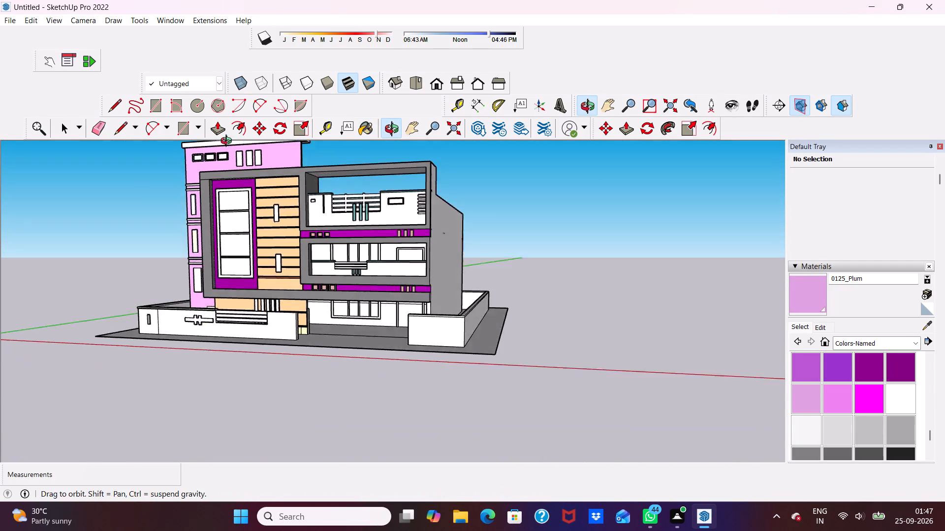
{"action": "middle_click_drag", "start_coordinate": [228, 142], "coordinate": [239, 135]}
{"action": "scroll", "coordinate": [244, 158], "scroll_direction": "up", "scroll_amount": 4}
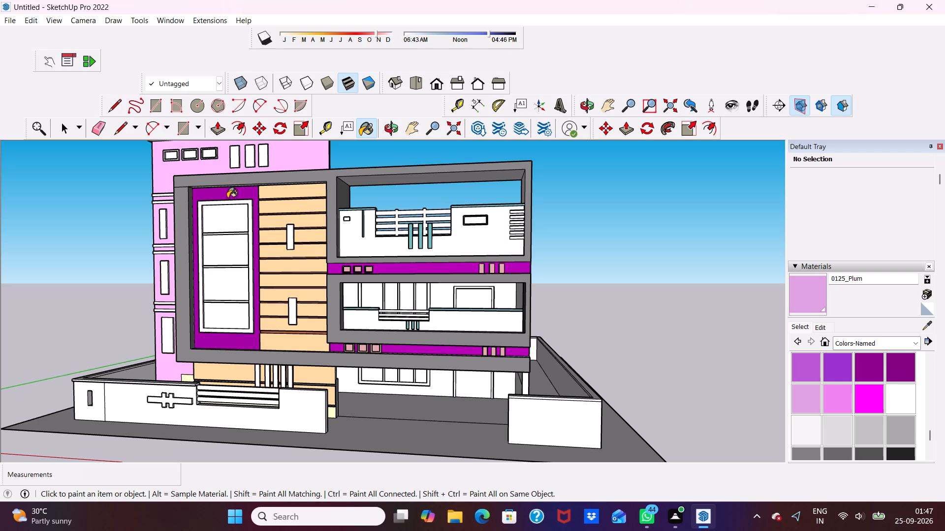
{"action": "scroll", "coordinate": [227, 198], "scroll_direction": "down", "scroll_amount": 5}
{"action": "middle_click_drag", "start_coordinate": [275, 189], "coordinate": [301, 167]}
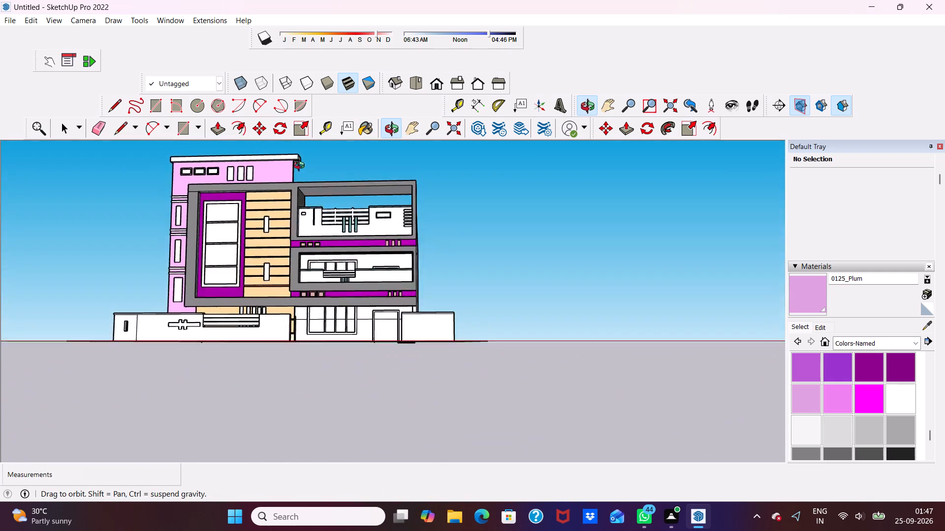
{"action": "middle_click_drag", "start_coordinate": [301, 167], "coordinate": [287, 178]}
{"action": "scroll", "coordinate": [286, 178], "scroll_direction": "up", "scroll_amount": 6}
{"action": "scroll", "coordinate": [232, 218], "scroll_direction": "up", "scroll_amount": 6}
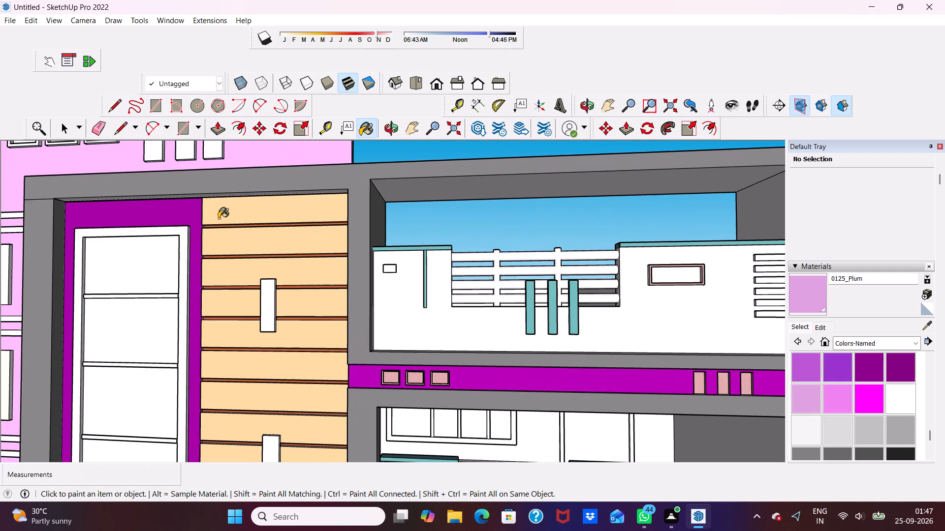
Paint the DarkMagenta panel surrounding the tall window with 0125_Plum.
{"action": "left_click", "coordinate": [126, 210]}
Paint the purple bands below the upper and middle balconies with 0125_Plum, including the separate segment of the lower band.
{"action": "scroll", "coordinate": [134, 205], "scroll_direction": "down", "scroll_amount": 11}
{"action": "middle_click_drag", "start_coordinate": [321, 176], "coordinate": [335, 203]}
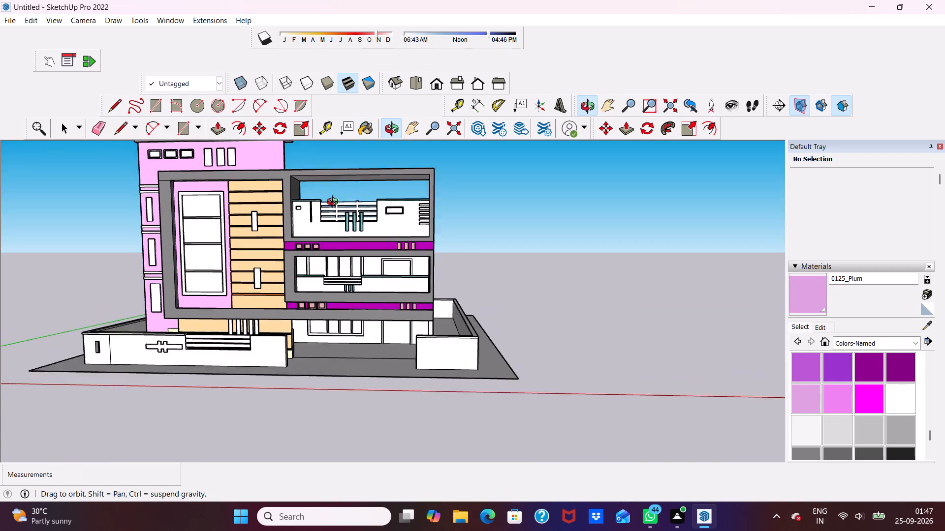
{"action": "middle_click_drag", "start_coordinate": [335, 203], "coordinate": [301, 173]}
{"action": "scroll", "coordinate": [301, 173], "scroll_direction": "up", "scroll_amount": 5}
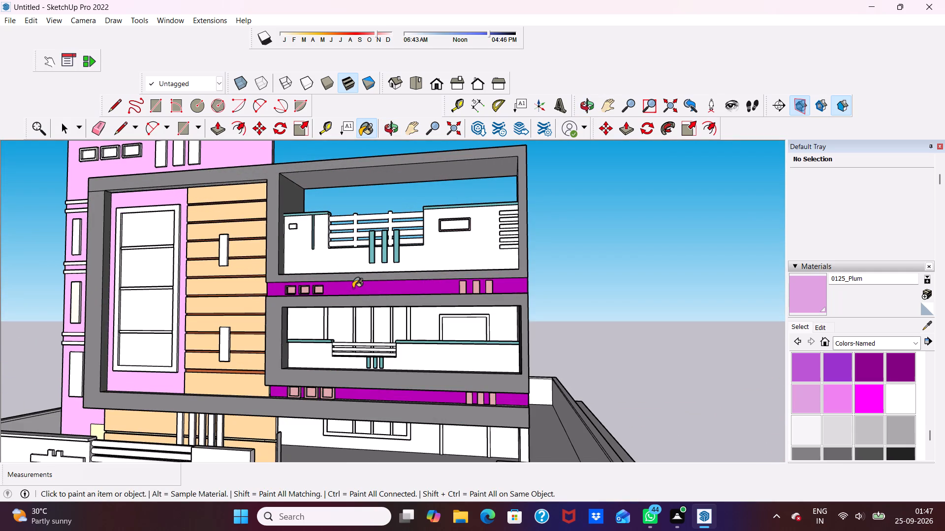
{"action": "left_click", "coordinate": [353, 288]}
{"action": "scroll", "coordinate": [349, 291], "scroll_direction": "down", "scroll_amount": 6}
{"action": "scroll", "coordinate": [373, 360], "scroll_direction": "up", "scroll_amount": 5}
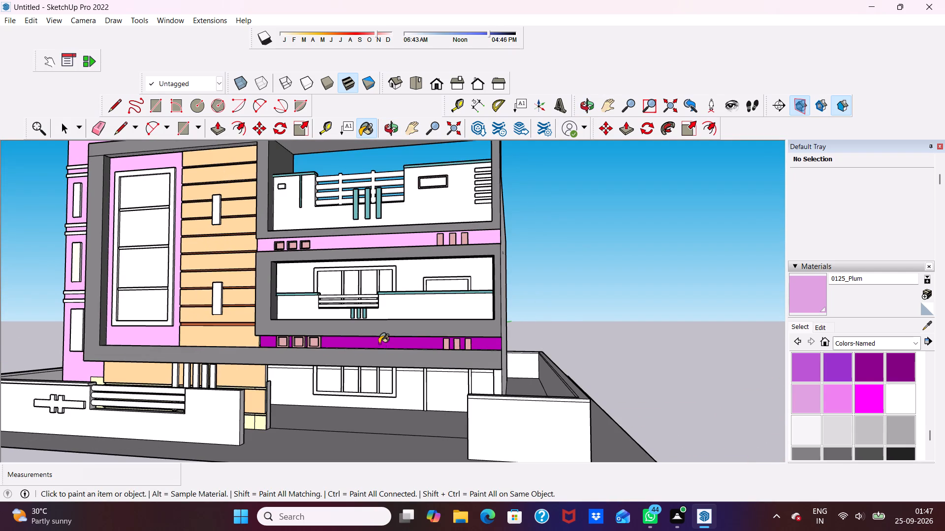
{"action": "left_click", "coordinate": [380, 342]}
{"action": "scroll", "coordinate": [380, 341], "scroll_direction": "down", "scroll_amount": 4}
{"action": "scroll", "coordinate": [380, 341], "scroll_direction": "up", "scroll_amount": 6}
{"action": "scroll", "coordinate": [508, 278], "scroll_direction": "up", "scroll_amount": 1}
{"action": "scroll", "coordinate": [445, 270], "scroll_direction": "down", "scroll_amount": 4}
{"action": "scroll", "coordinate": [294, 327], "scroll_direction": "up", "scroll_amount": 8}
{"action": "left_click", "coordinate": [294, 321]}
Examine the facade's colour scheme from several angles and distances, including the bands, balconies, window surround and tower.
{"action": "scroll", "coordinate": [303, 303], "scroll_direction": "down", "scroll_amount": 5}
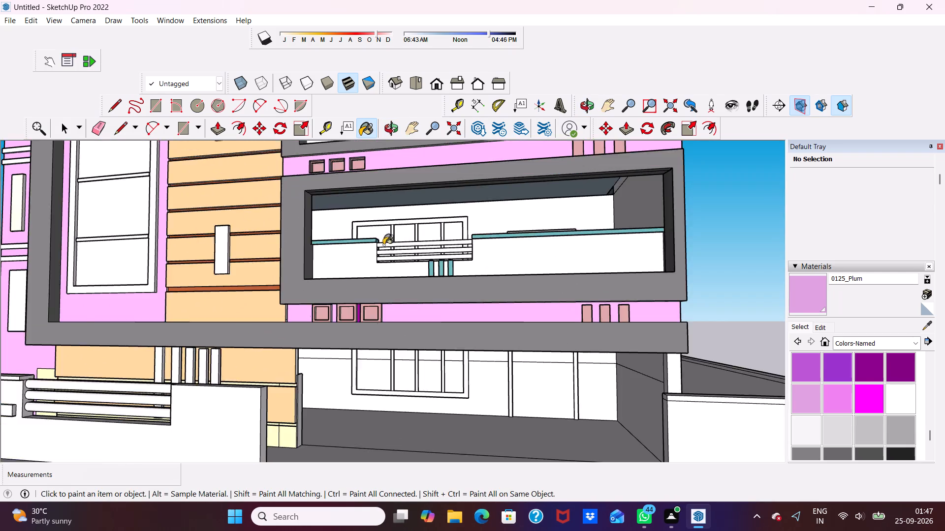
{"action": "scroll", "coordinate": [383, 245], "scroll_direction": "down", "scroll_amount": 9}
{"action": "middle_click_drag", "start_coordinate": [378, 257], "coordinate": [451, 295]}
{"action": "scroll", "coordinate": [413, 280], "scroll_direction": "up", "scroll_amount": 5}
{"action": "scroll", "coordinate": [396, 277], "scroll_direction": "down", "scroll_amount": 2}
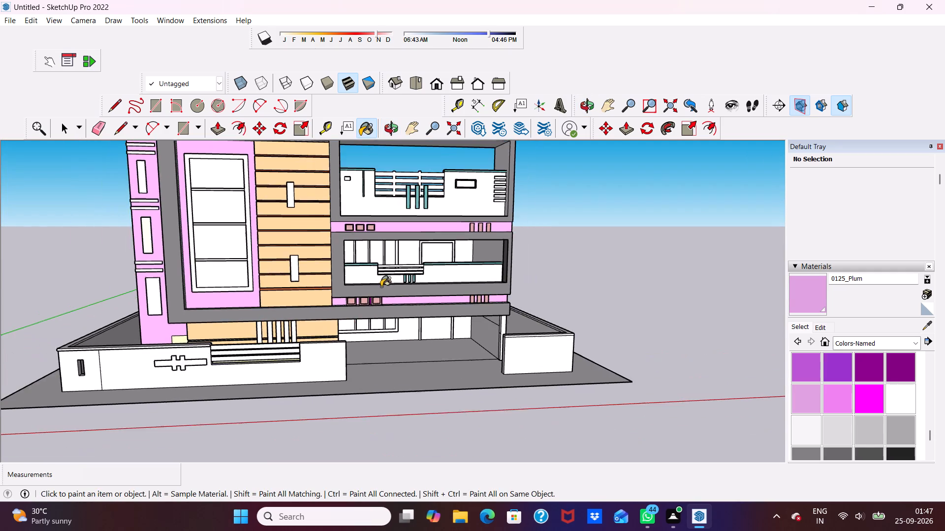
{"action": "middle_click_drag", "start_coordinate": [379, 287], "coordinate": [320, 348]}
{"action": "scroll", "coordinate": [320, 348], "scroll_direction": "up", "scroll_amount": 2}
{"action": "scroll", "coordinate": [323, 346], "scroll_direction": "down", "scroll_amount": 7}
{"action": "middle_click_drag", "start_coordinate": [344, 298], "coordinate": [433, 228]}
{"action": "scroll", "coordinate": [433, 228], "scroll_direction": "up", "scroll_amount": 6}
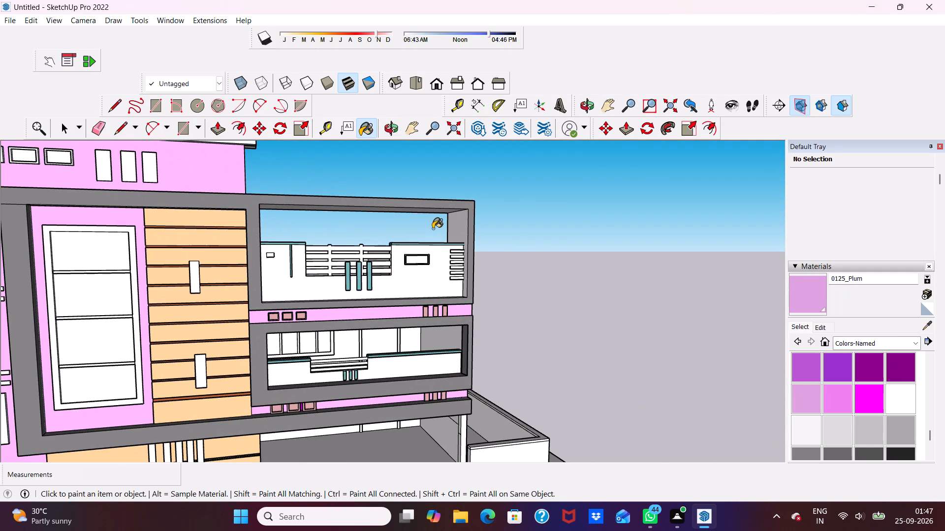
{"action": "scroll", "coordinate": [428, 220], "scroll_direction": "down", "scroll_amount": 6}
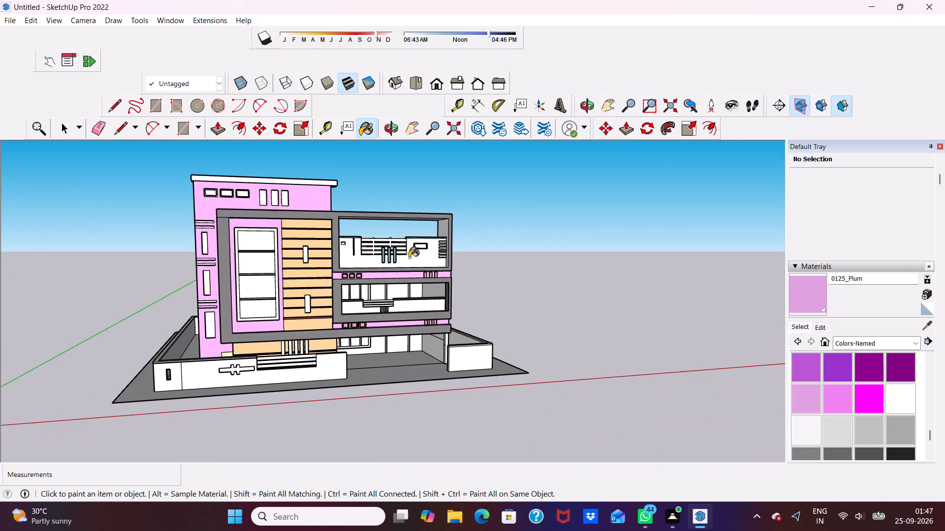
{"action": "middle_click_drag", "start_coordinate": [371, 304], "coordinate": [309, 303]}
Paint the horizontal railing bars of the middle balcony with 0132_LightGray.
{"action": "scroll", "coordinate": [411, 303], "scroll_direction": "up", "scroll_amount": 10}
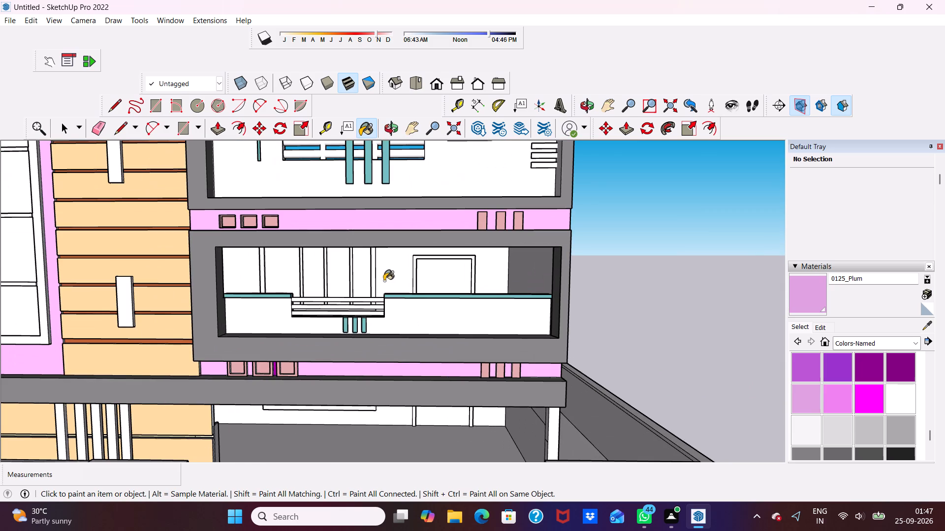
{"action": "left_click", "coordinate": [899, 426]}
{"action": "scroll", "coordinate": [330, 247], "scroll_direction": "up", "scroll_amount": 3}
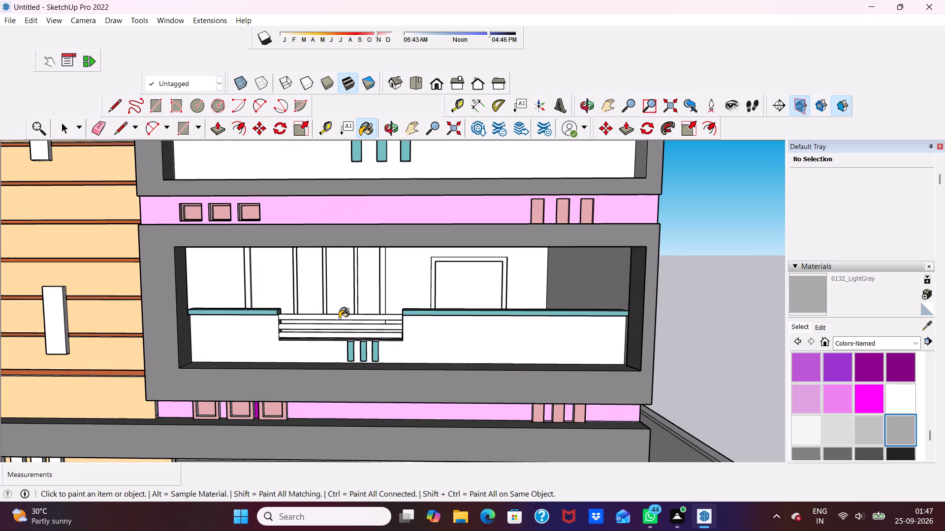
{"action": "left_click", "coordinate": [339, 318]}
{"action": "left_click_drag", "start_coordinate": [341, 325], "coordinate": [341, 329]}
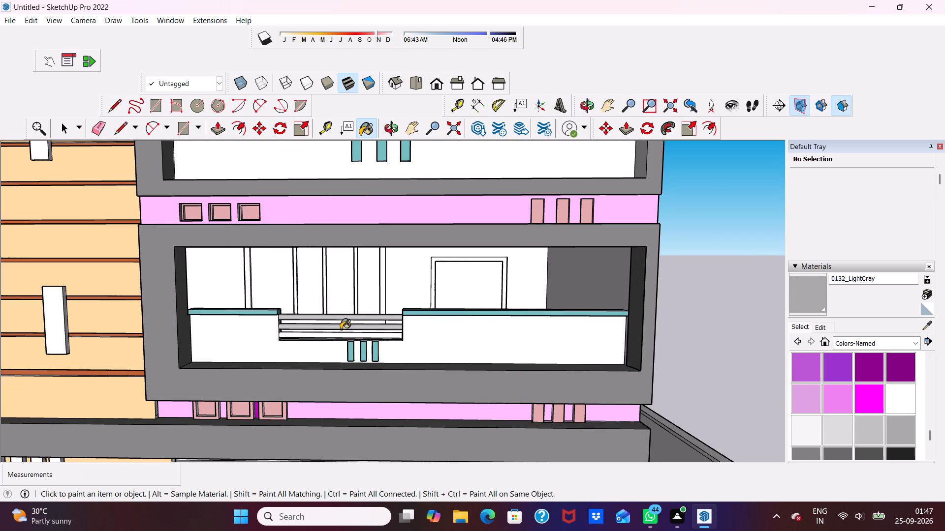
{"action": "left_click", "coordinate": [343, 335]}
Paint the upper balcony railing's horizontal bars and both vertical posts with 0132_LightGray.
{"action": "scroll", "coordinate": [340, 321], "scroll_direction": "up", "scroll_amount": 1}
{"action": "scroll", "coordinate": [340, 321], "scroll_direction": "down", "scroll_amount": 8}
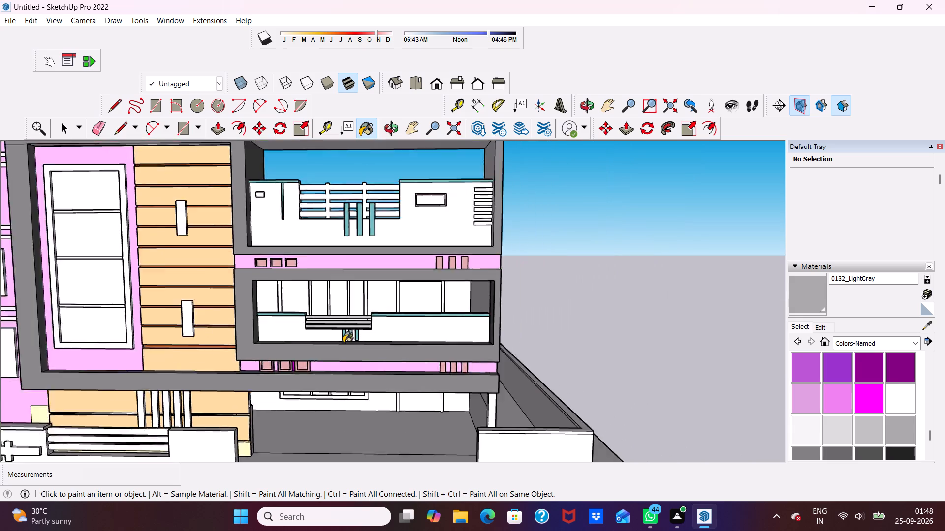
{"action": "scroll", "coordinate": [343, 343], "scroll_direction": "down", "scroll_amount": 2}
{"action": "scroll", "coordinate": [305, 198], "scroll_direction": "up", "scroll_amount": 5}
{"action": "left_click", "coordinate": [332, 240]}
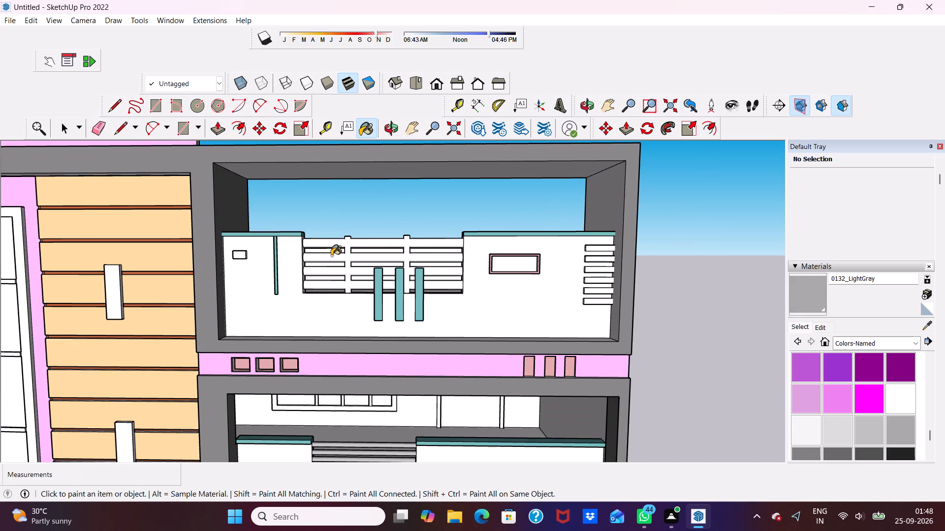
{"action": "left_click_drag", "start_coordinate": [331, 256], "coordinate": [334, 263]}
{"action": "left_click_drag", "start_coordinate": [336, 270], "coordinate": [333, 276]}
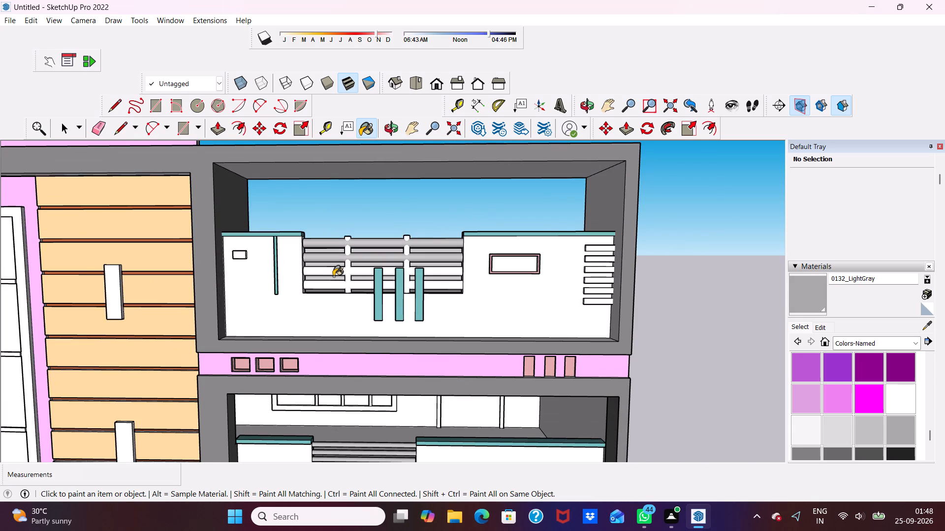
{"action": "left_click", "coordinate": [335, 286]}
{"action": "scroll", "coordinate": [333, 248], "scroll_direction": "up", "scroll_amount": 5}
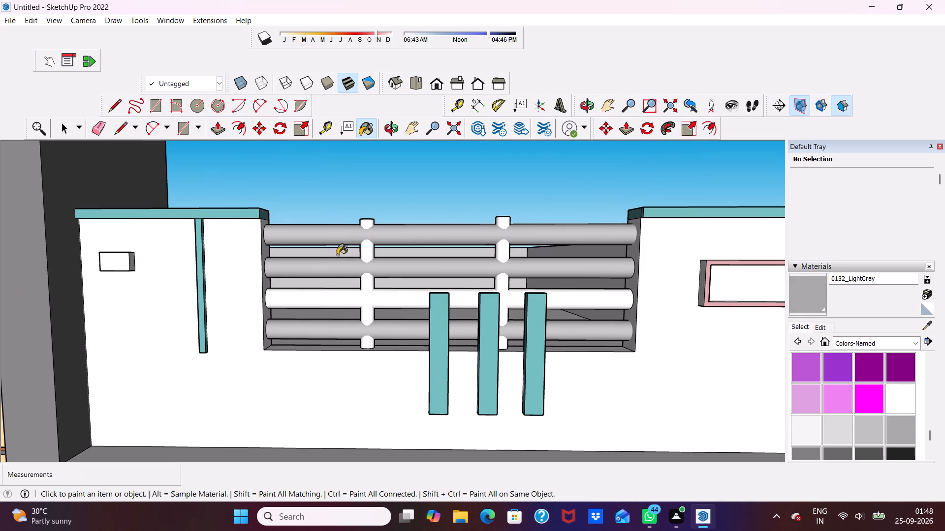
{"action": "left_click", "coordinate": [346, 302]}
{"action": "left_click", "coordinate": [365, 259]}
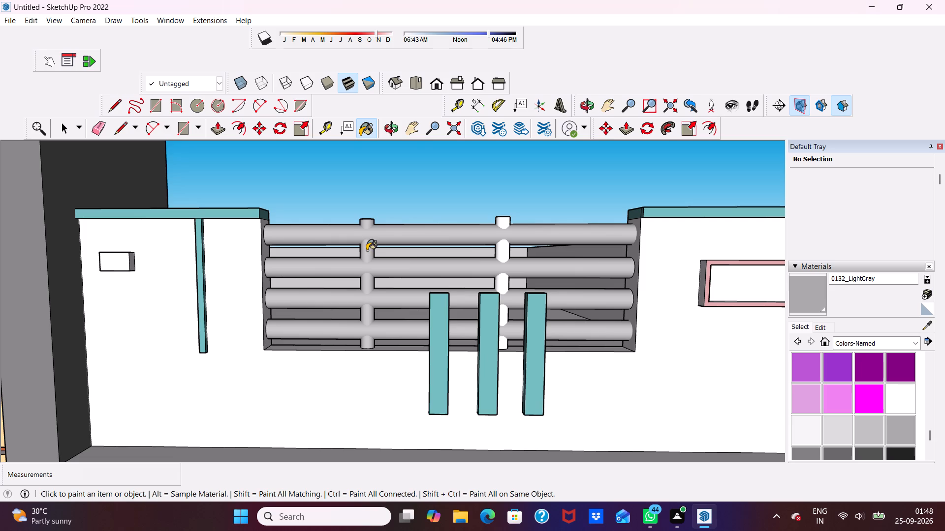
{"action": "left_click", "coordinate": [501, 260]}
Paint the three horizontal railing bars in the front boundary wall with 0132_LightGray.
{"action": "scroll", "coordinate": [501, 248], "scroll_direction": "down", "scroll_amount": 10}
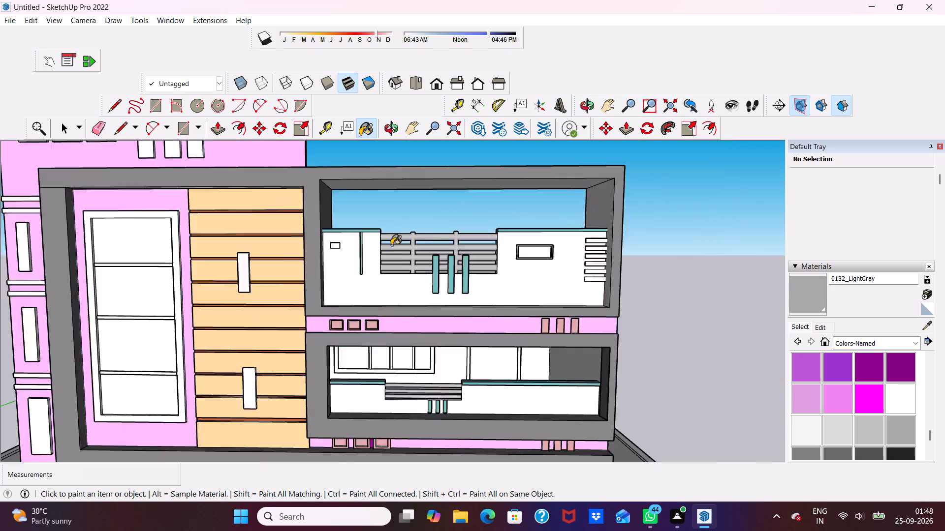
{"action": "scroll", "coordinate": [391, 245], "scroll_direction": "down", "scroll_amount": 8}
{"action": "scroll", "coordinate": [369, 331], "scroll_direction": "up", "scroll_amount": 5}
{"action": "scroll", "coordinate": [282, 417], "scroll_direction": "up", "scroll_amount": 4}
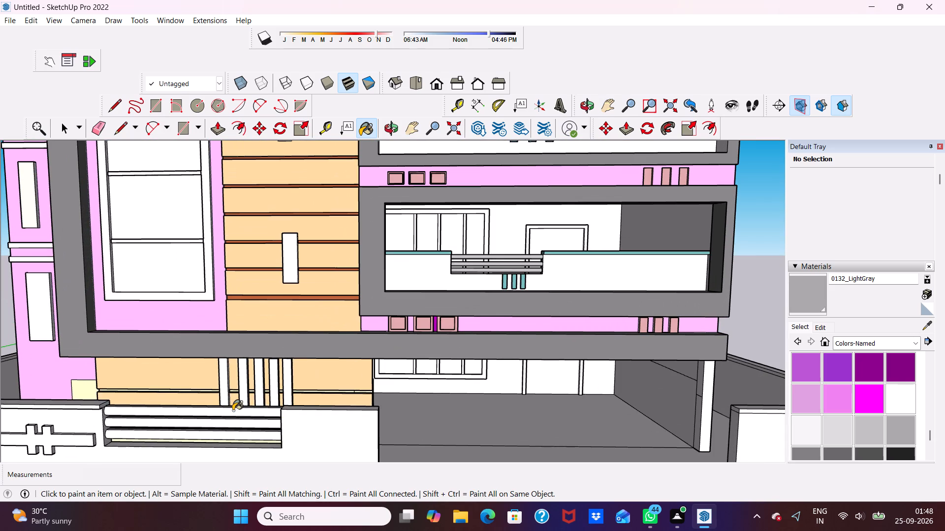
{"action": "left_click", "coordinate": [233, 411]}
{"action": "left_click", "coordinate": [236, 421]}
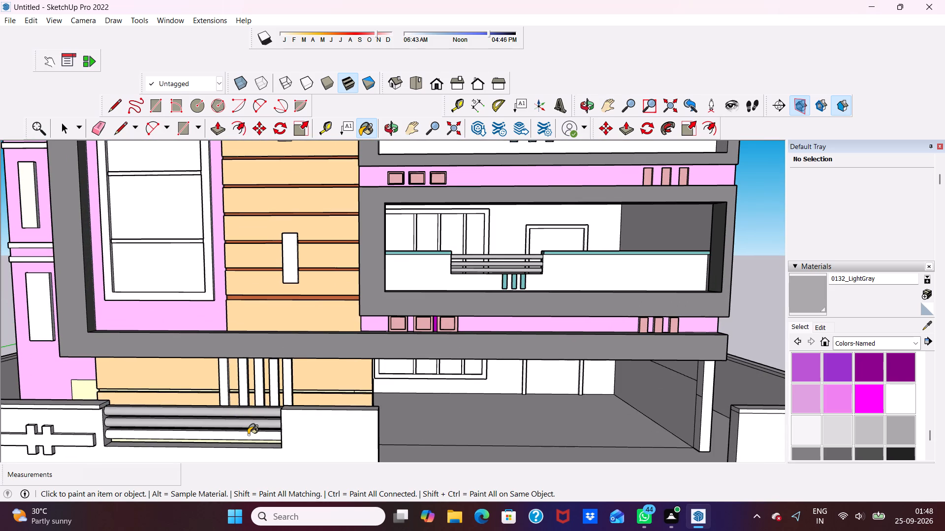
{"action": "left_click", "coordinate": [248, 435]}
Examine the front facade and boundary wall from several angles and distances to review the painted railings.
{"action": "scroll", "coordinate": [245, 419], "scroll_direction": "down", "scroll_amount": 6}
{"action": "middle_click_drag", "start_coordinate": [242, 396], "coordinate": [296, 336]}
{"action": "scroll", "coordinate": [296, 336], "scroll_direction": "up", "scroll_amount": 2}
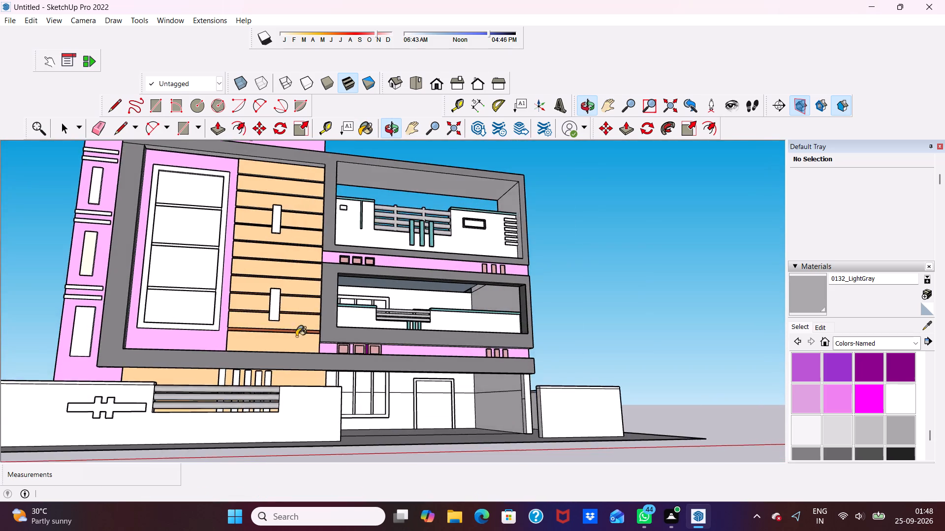
{"action": "scroll", "coordinate": [296, 336], "scroll_direction": "up", "scroll_amount": 3}
{"action": "scroll", "coordinate": [296, 338], "scroll_direction": "down", "scroll_amount": 10}
{"action": "middle_click_drag", "start_coordinate": [229, 377], "coordinate": [241, 445]}
{"action": "scroll", "coordinate": [238, 442], "scroll_direction": "up", "scroll_amount": 6}
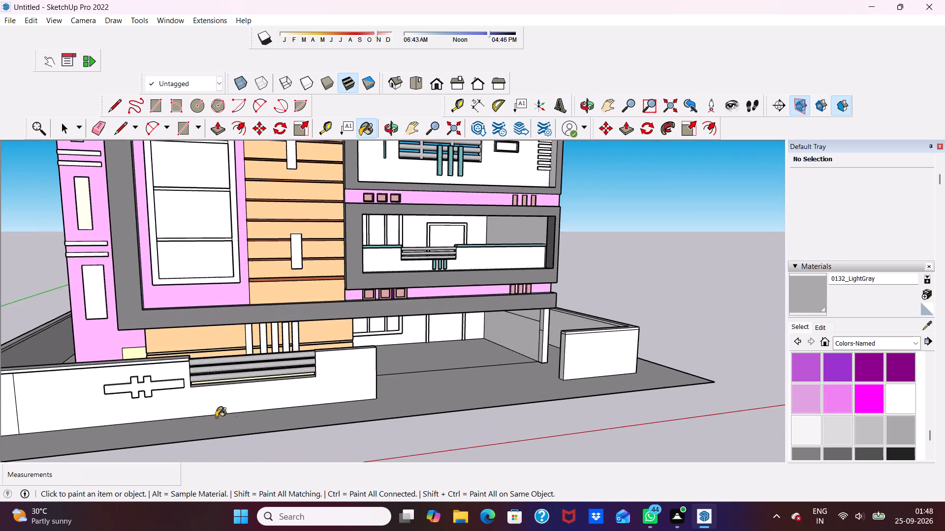
{"action": "scroll", "coordinate": [197, 398], "scroll_direction": "up", "scroll_amount": 2}
{"action": "scroll", "coordinate": [193, 386], "scroll_direction": "down", "scroll_amount": 10}
{"action": "middle_click_drag", "start_coordinate": [244, 375], "coordinate": [183, 354]}
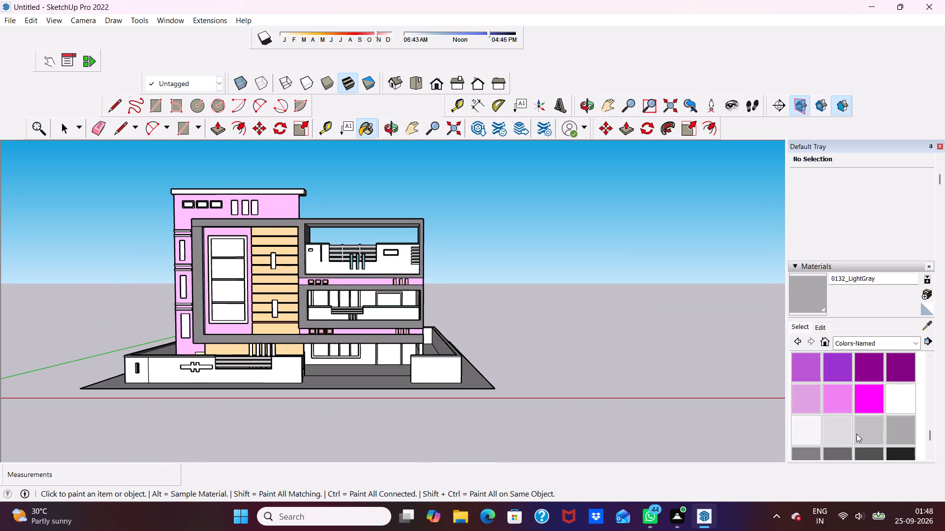
Paint the three horizontal dividers of the tall window with 0134_DimGray.
{"action": "scroll", "coordinate": [860, 401], "scroll_direction": "down", "scroll_amount": 1}
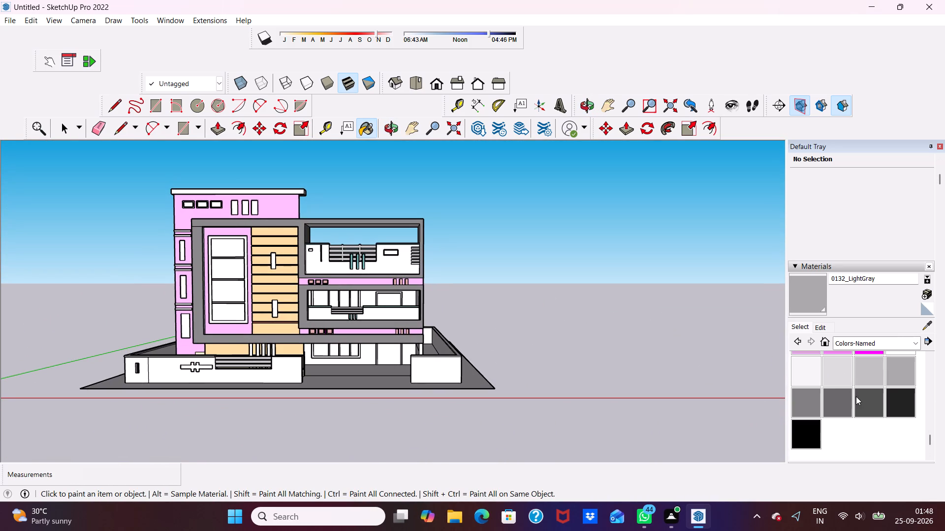
{"action": "left_click", "coordinate": [845, 395]}
{"action": "scroll", "coordinate": [359, 240], "scroll_direction": "up", "scroll_amount": 4}
{"action": "scroll", "coordinate": [155, 296], "scroll_direction": "up", "scroll_amount": 7}
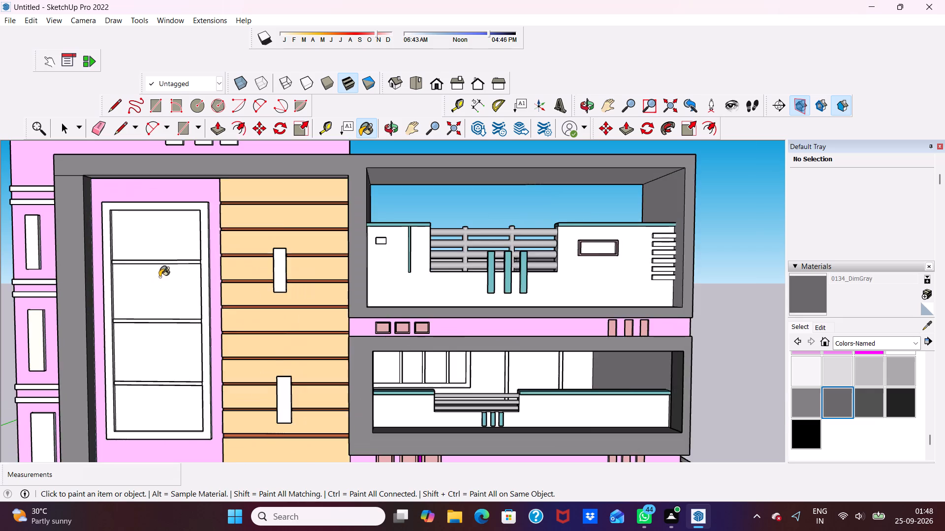
{"action": "scroll", "coordinate": [159, 277], "scroll_direction": "up", "scroll_amount": 3}
{"action": "left_click", "coordinate": [157, 253]}
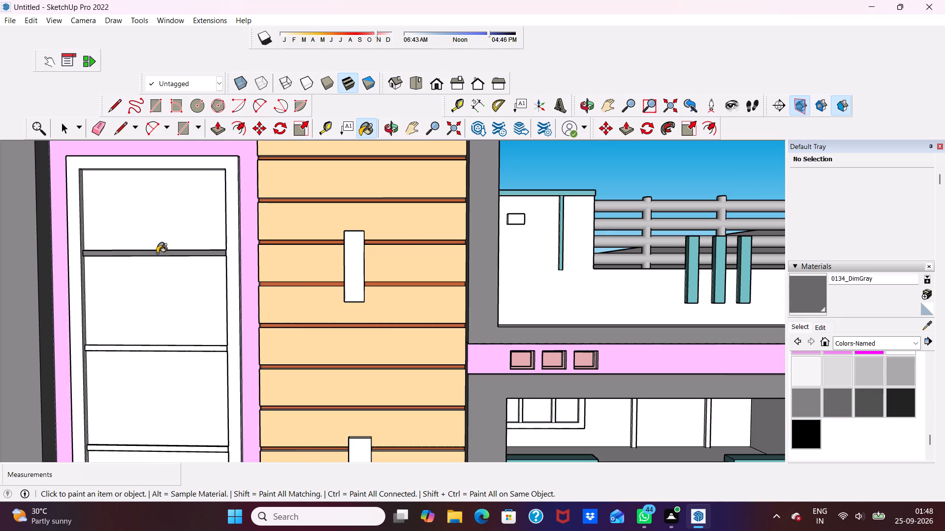
{"action": "scroll", "coordinate": [155, 261], "scroll_direction": "up", "scroll_amount": 4}
{"action": "left_click", "coordinate": [148, 386]}
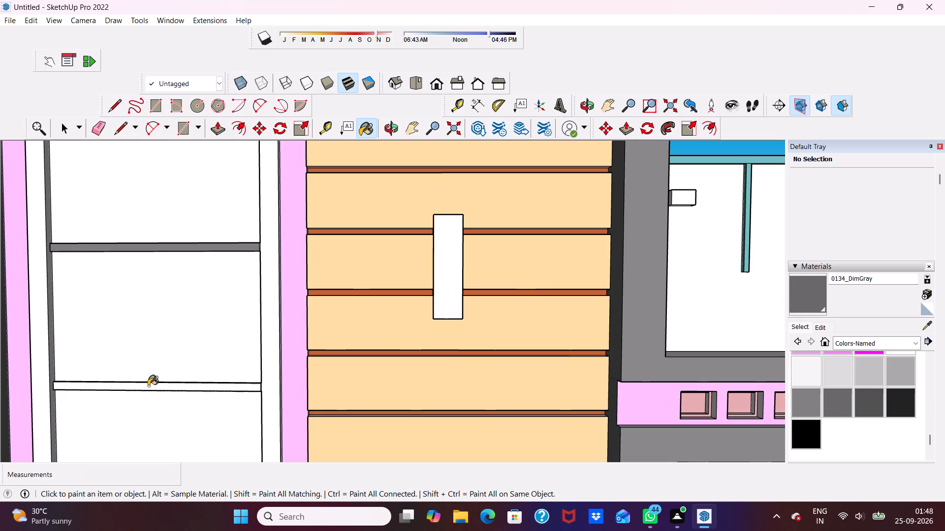
{"action": "scroll", "coordinate": [138, 365], "scroll_direction": "down", "scroll_amount": 13}
{"action": "scroll", "coordinate": [166, 399], "scroll_direction": "up", "scroll_amount": 5}
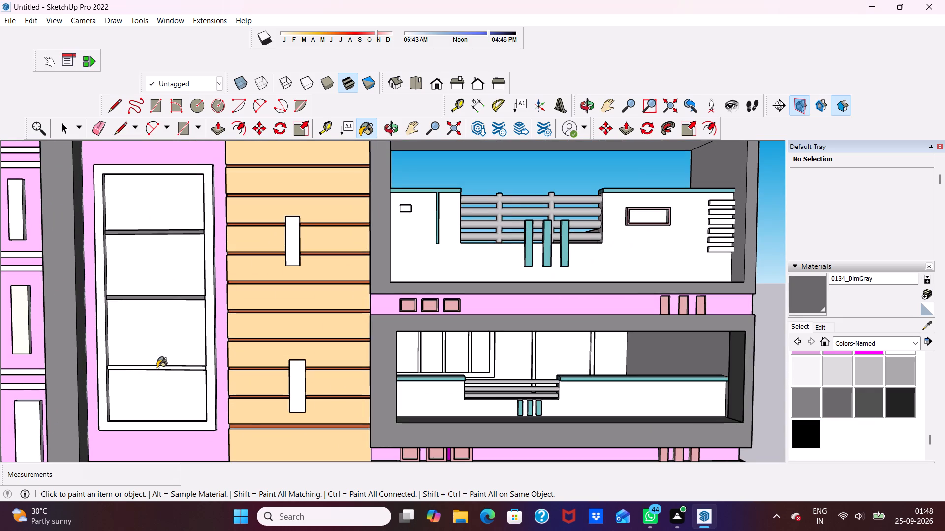
{"action": "left_click", "coordinate": [157, 368]}
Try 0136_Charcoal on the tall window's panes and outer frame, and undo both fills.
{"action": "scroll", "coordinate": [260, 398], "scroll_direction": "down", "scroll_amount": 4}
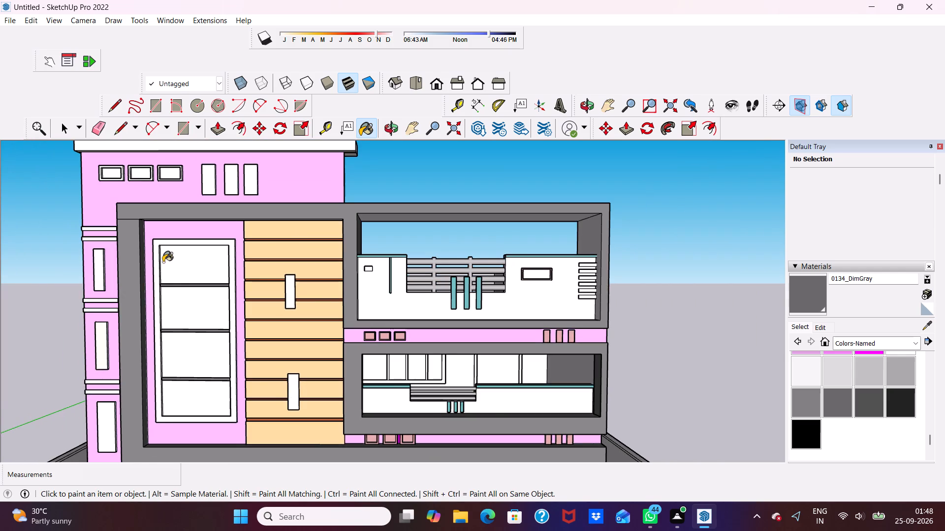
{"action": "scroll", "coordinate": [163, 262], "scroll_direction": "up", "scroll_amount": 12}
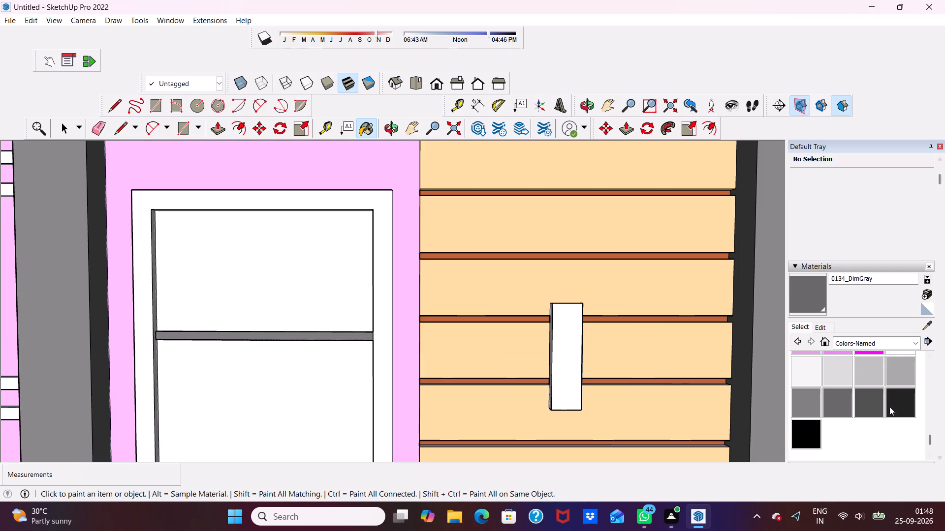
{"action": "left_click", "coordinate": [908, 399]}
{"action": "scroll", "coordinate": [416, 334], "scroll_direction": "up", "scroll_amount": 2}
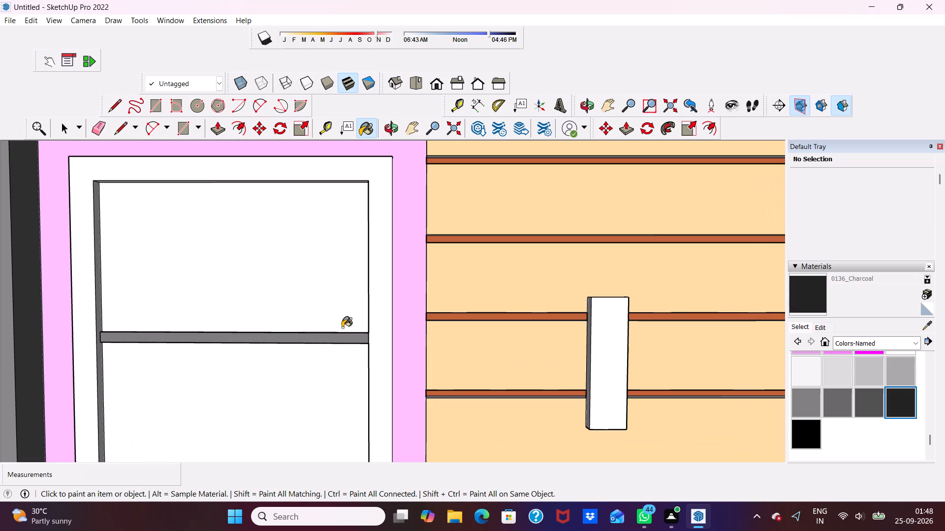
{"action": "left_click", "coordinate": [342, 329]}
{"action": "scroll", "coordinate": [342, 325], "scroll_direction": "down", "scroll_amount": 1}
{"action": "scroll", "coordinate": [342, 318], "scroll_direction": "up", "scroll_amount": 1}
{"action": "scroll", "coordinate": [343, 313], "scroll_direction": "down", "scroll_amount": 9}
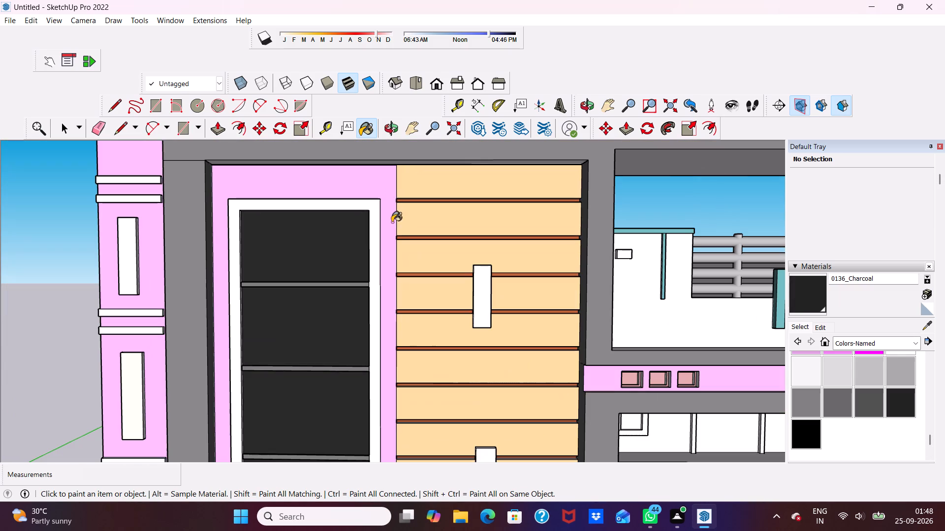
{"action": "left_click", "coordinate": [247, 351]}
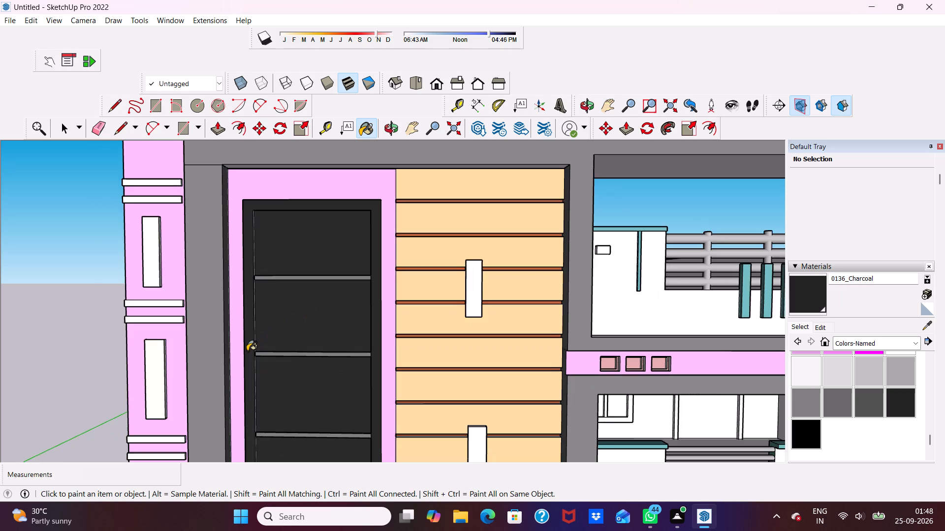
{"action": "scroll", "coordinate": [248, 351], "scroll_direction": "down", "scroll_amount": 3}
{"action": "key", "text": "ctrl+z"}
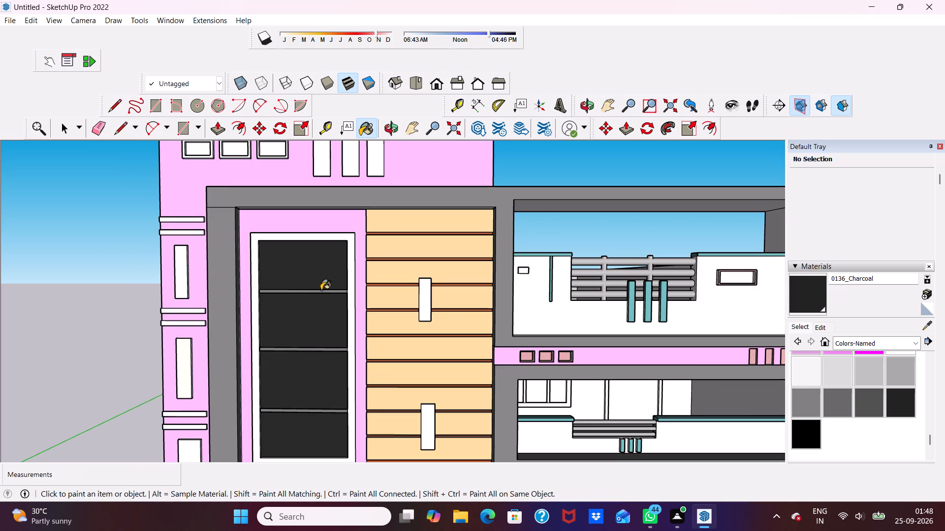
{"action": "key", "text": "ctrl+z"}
Paint the outer frame of the tall window with 0137_Black.
{"action": "scroll", "coordinate": [316, 287], "scroll_direction": "up", "scroll_amount": 1}
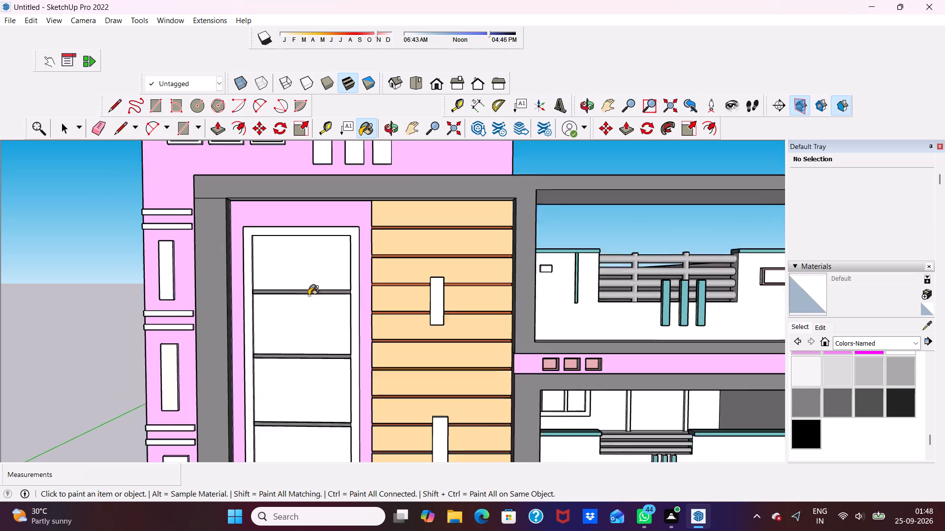
{"action": "scroll", "coordinate": [309, 295], "scroll_direction": "up", "scroll_amount": 1}
{"action": "left_click", "coordinate": [240, 341]}
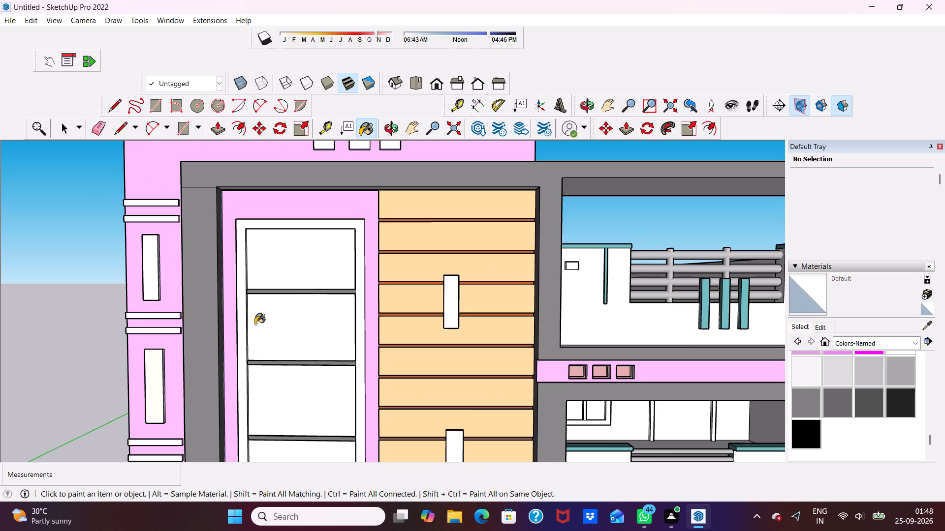
{"action": "left_click", "coordinate": [246, 344]}
{"action": "left_click", "coordinate": [244, 350]}
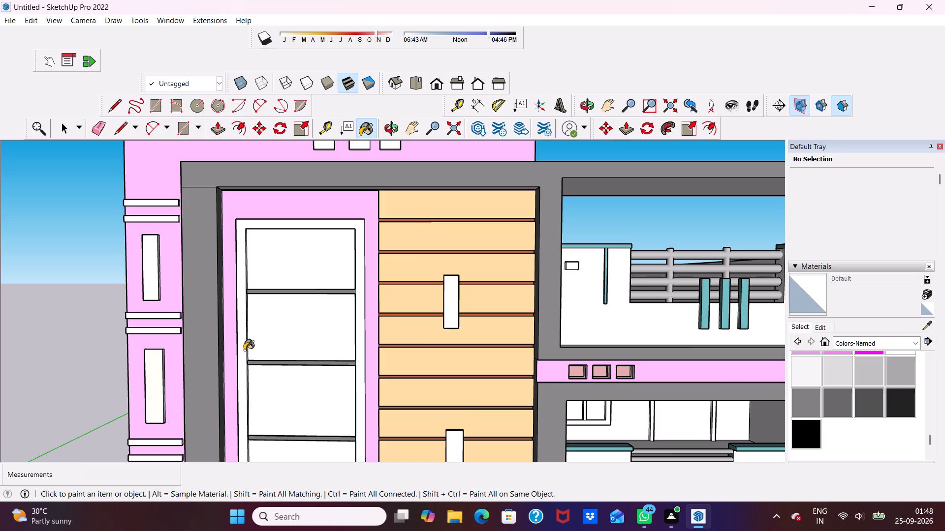
{"action": "scroll", "coordinate": [242, 342], "scroll_direction": "up", "scroll_amount": 5}
{"action": "left_click", "coordinate": [242, 342]}
{"action": "left_click", "coordinate": [812, 440]}
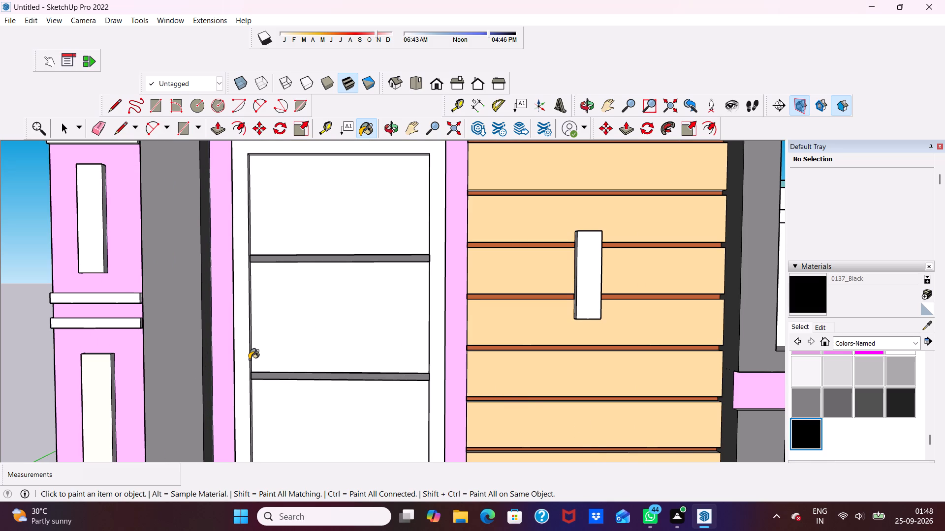
{"action": "left_click", "coordinate": [240, 379]}
Examine the facade and the building's side from several angles and distances to review the black window frame and surrounding grey frame.
{"action": "scroll", "coordinate": [263, 350], "scroll_direction": "down", "scroll_amount": 7}
{"action": "middle_click_drag", "start_coordinate": [291, 306], "coordinate": [270, 249]}
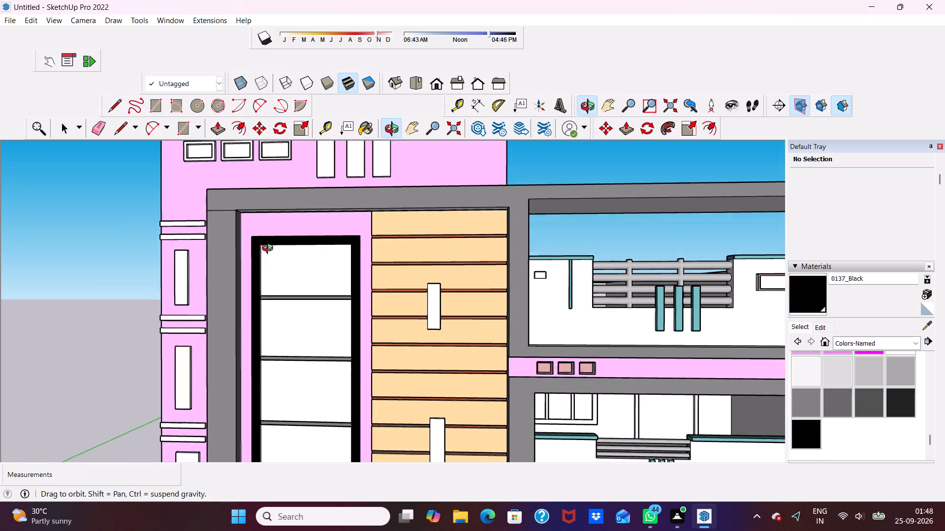
{"action": "middle_click_drag", "start_coordinate": [270, 249], "coordinate": [287, 258]}
{"action": "scroll", "coordinate": [321, 273], "scroll_direction": "down", "scroll_amount": 11}
{"action": "middle_click_drag", "start_coordinate": [409, 299], "coordinate": [377, 441]}
{"action": "scroll", "coordinate": [350, 367], "scroll_direction": "up", "scroll_amount": 12}
{"action": "scroll", "coordinate": [340, 250], "scroll_direction": "down", "scroll_amount": 11}
{"action": "middle_click_drag", "start_coordinate": [368, 275], "coordinate": [503, 197]}
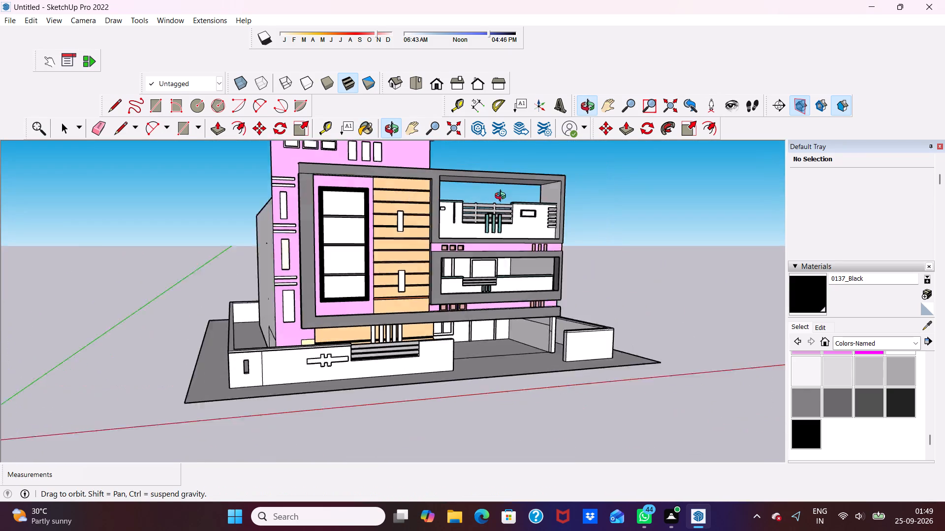
{"action": "middle_click_drag", "start_coordinate": [503, 197], "coordinate": [542, 199]}
{"action": "middle_click_drag", "start_coordinate": [542, 199], "coordinate": [626, 216]}
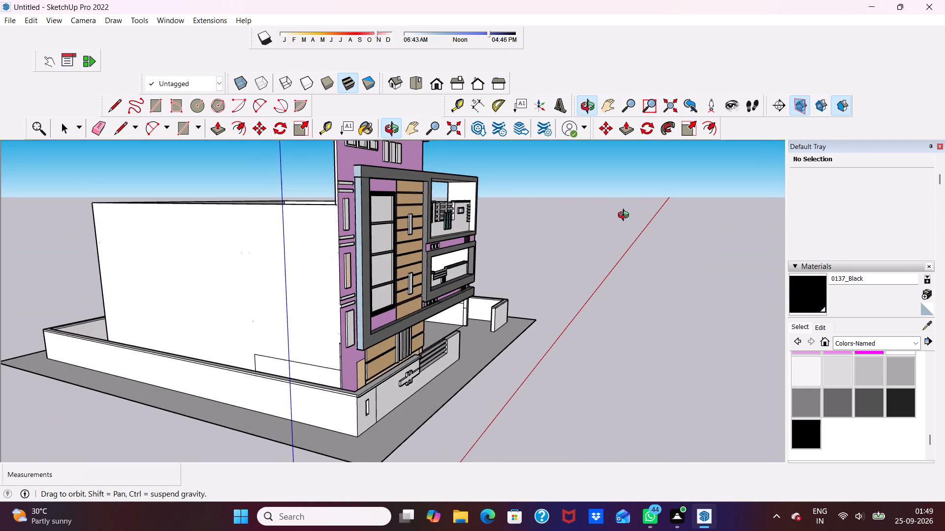
{"action": "middle_click_drag", "start_coordinate": [626, 216], "coordinate": [423, 244]}
{"action": "middle_click", "coordinate": [422, 242]}
{"action": "scroll", "coordinate": [420, 241], "scroll_direction": "up", "scroll_amount": 4}
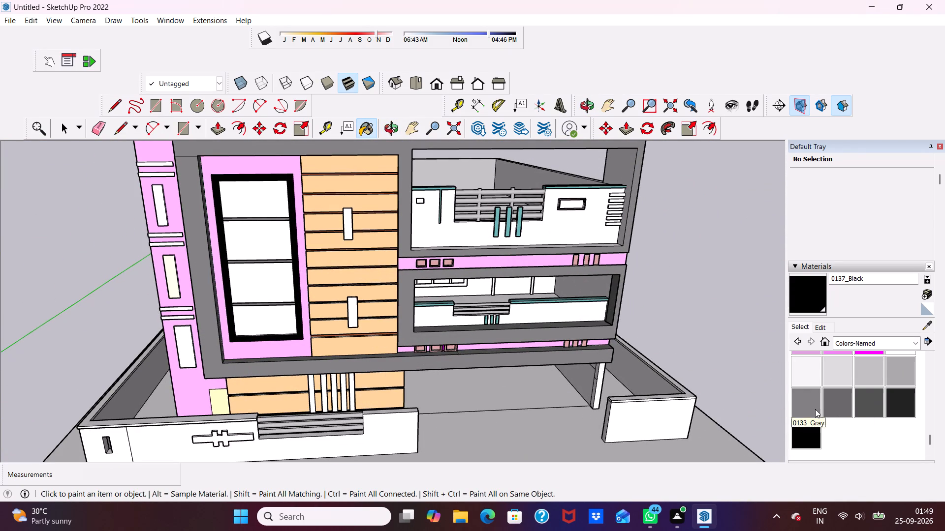
Paint the main frame's faces around the tall window and the frame's top surface above the upper balcony with 0133_Gray.
{"action": "left_click", "coordinate": [815, 408]}
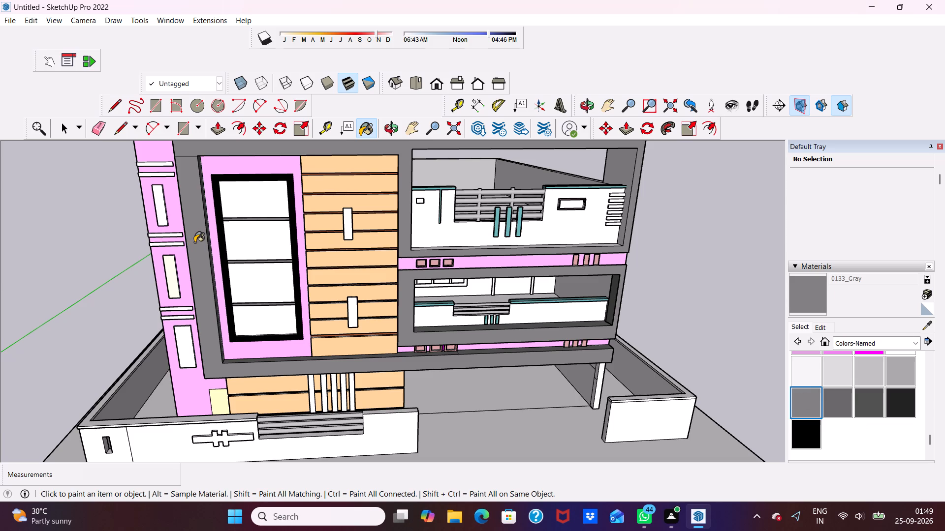
{"action": "left_click", "coordinate": [194, 242]}
{"action": "scroll", "coordinate": [198, 261], "scroll_direction": "down", "scroll_amount": 5}
{"action": "middle_click_drag", "start_coordinate": [222, 279], "coordinate": [220, 187]}
{"action": "scroll", "coordinate": [220, 187], "scroll_direction": "down", "scroll_amount": 1}
{"action": "scroll", "coordinate": [220, 187], "scroll_direction": "up", "scroll_amount": 4}
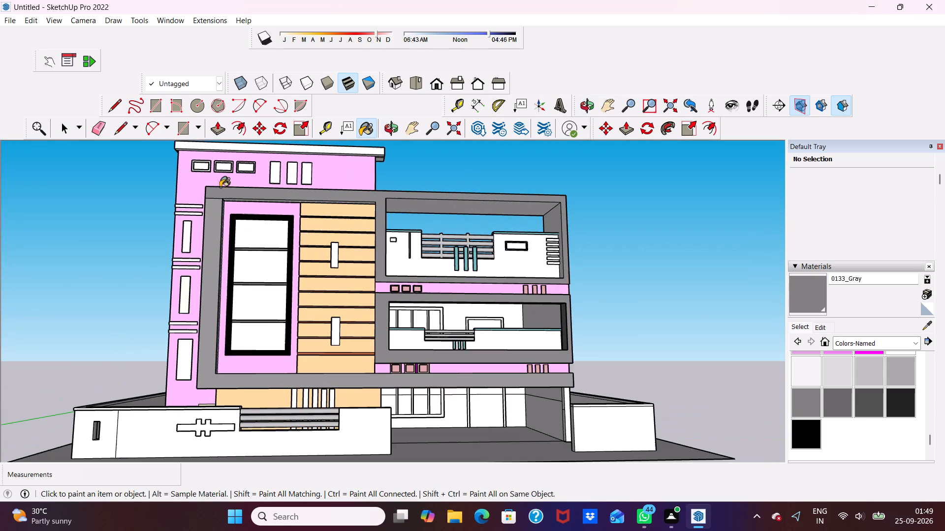
{"action": "left_click", "coordinate": [220, 193]}
{"action": "scroll", "coordinate": [284, 212], "scroll_direction": "up", "scroll_amount": 3}
{"action": "scroll", "coordinate": [596, 217], "scroll_direction": "down", "scroll_amount": 2}
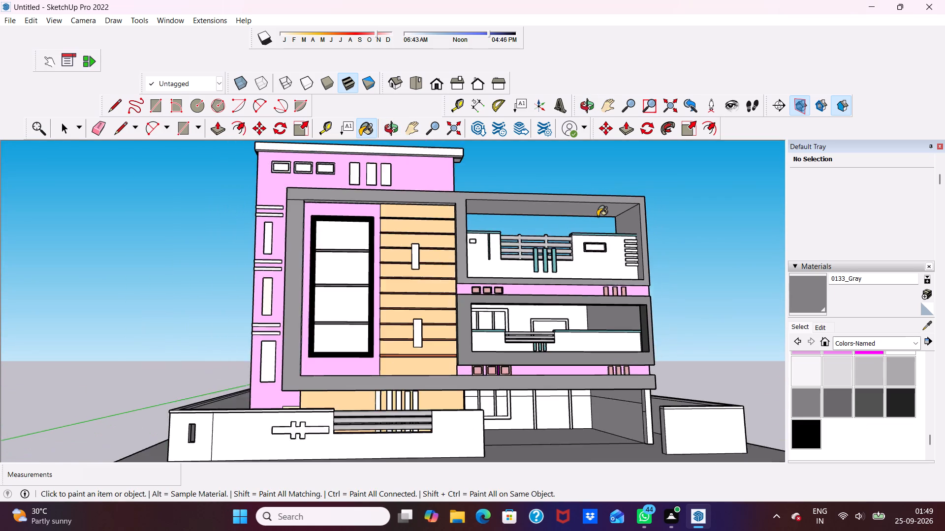
{"action": "scroll", "coordinate": [598, 216], "scroll_direction": "down", "scroll_amount": 2}
{"action": "middle_click_drag", "start_coordinate": [598, 217], "coordinate": [467, 405]}
{"action": "scroll", "coordinate": [572, 252], "scroll_direction": "down", "scroll_amount": 1}
{"action": "scroll", "coordinate": [484, 319], "scroll_direction": "up", "scroll_amount": 1}
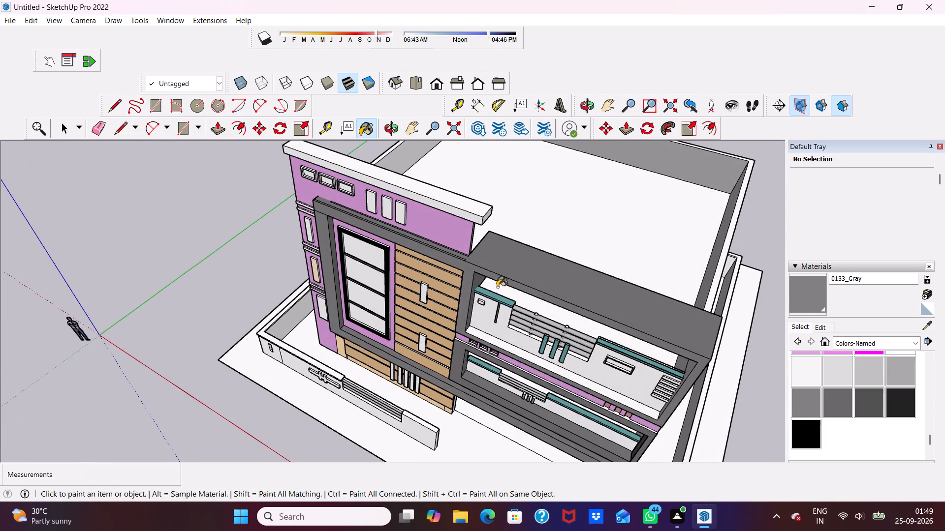
{"action": "left_click", "coordinate": [493, 257]}
Paint the underside and inner side face of the frame around the upper balcony opening with 0133_Gray.
{"action": "scroll", "coordinate": [447, 310], "scroll_direction": "down", "scroll_amount": 4}
{"action": "middle_click_drag", "start_coordinate": [447, 311], "coordinate": [627, 262]}
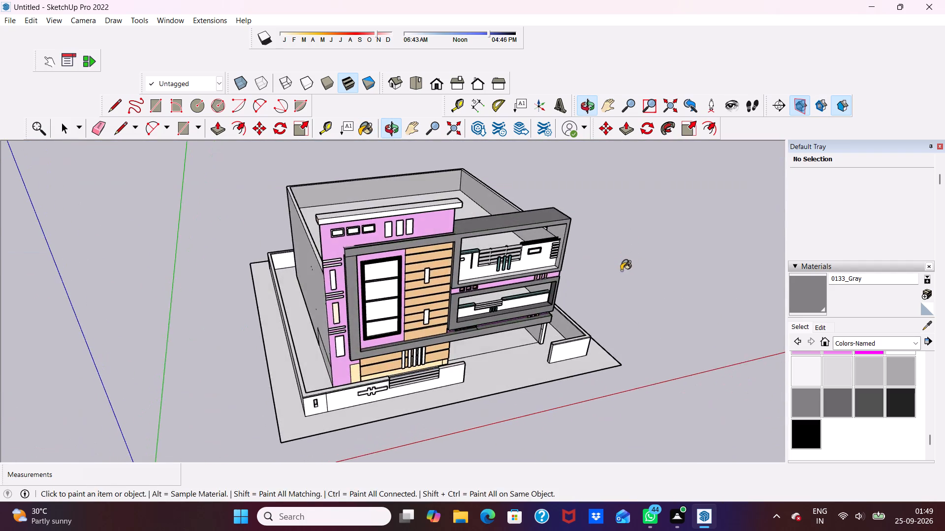
{"action": "middle_click_drag", "start_coordinate": [614, 263], "coordinate": [557, 95]}
{"action": "scroll", "coordinate": [513, 263], "scroll_direction": "up", "scroll_amount": 8}
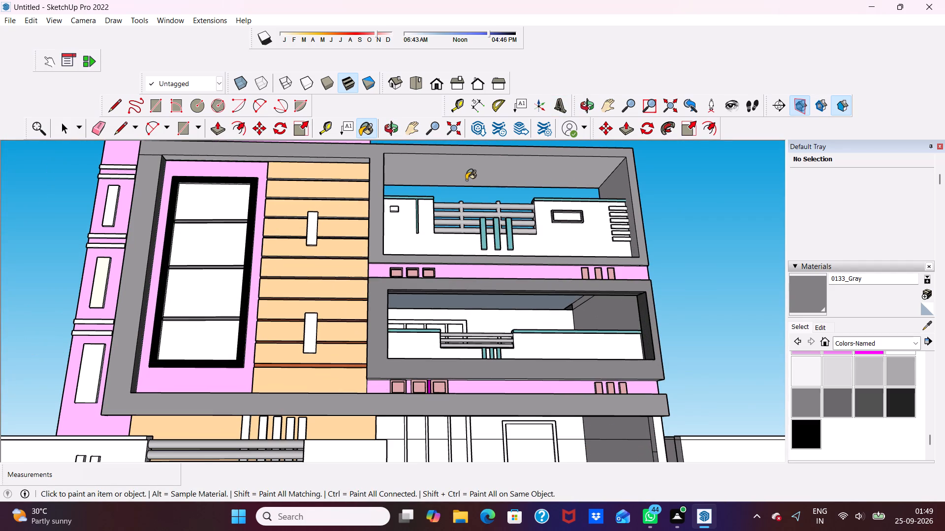
{"action": "left_click", "coordinate": [466, 174]}
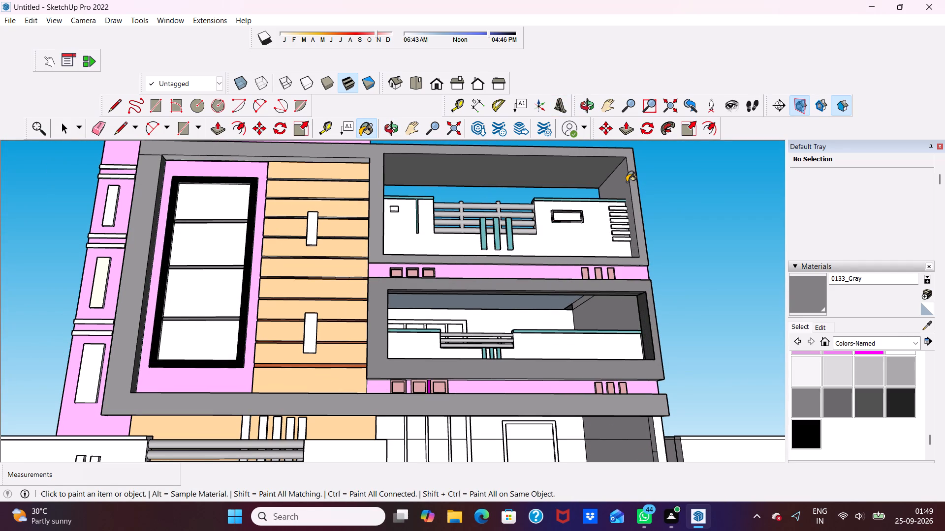
{"action": "left_click", "coordinate": [627, 182]}
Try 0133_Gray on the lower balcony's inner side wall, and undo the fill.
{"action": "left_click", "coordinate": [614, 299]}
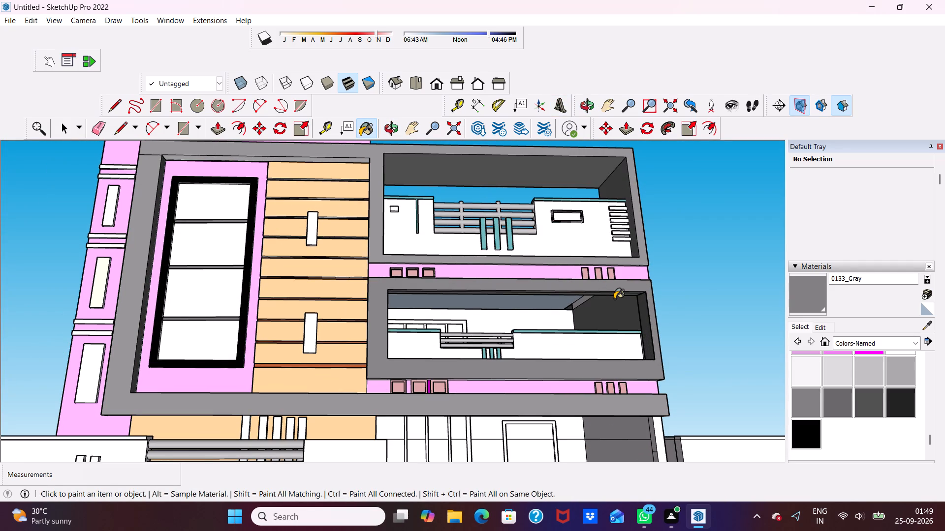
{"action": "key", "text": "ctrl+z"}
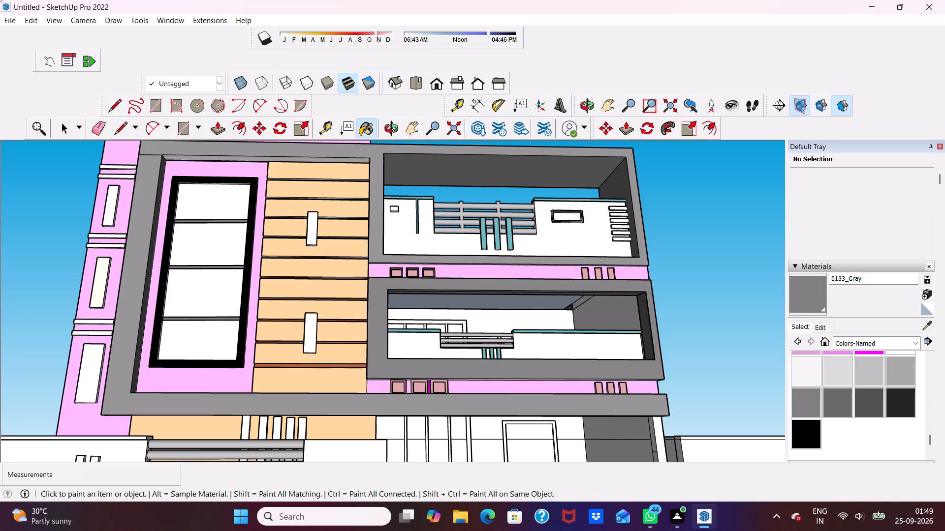
Examine the whole front elevation from several angles and distances to review the painted frames and remaining unpainted parts.
{"action": "scroll", "coordinate": [100, 102], "scroll_direction": "down", "scroll_amount": 7}
{"action": "scroll", "coordinate": [299, 167], "scroll_direction": "down", "scroll_amount": 1}
{"action": "middle_click_drag", "start_coordinate": [299, 167], "coordinate": [309, 183]}
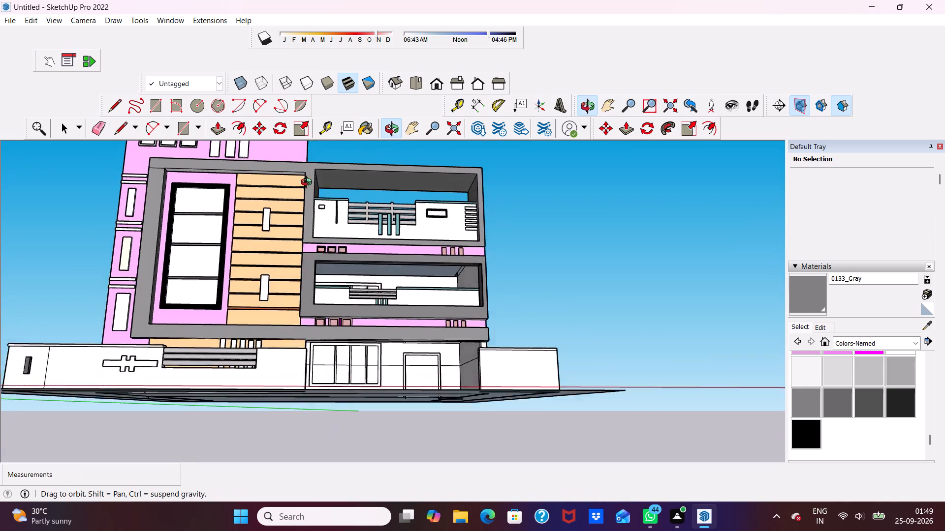
{"action": "middle_click_drag", "start_coordinate": [309, 183], "coordinate": [274, 247]}
{"action": "scroll", "coordinate": [274, 244], "scroll_direction": "up", "scroll_amount": 3}
{"action": "scroll", "coordinate": [274, 244], "scroll_direction": "down", "scroll_amount": 4}
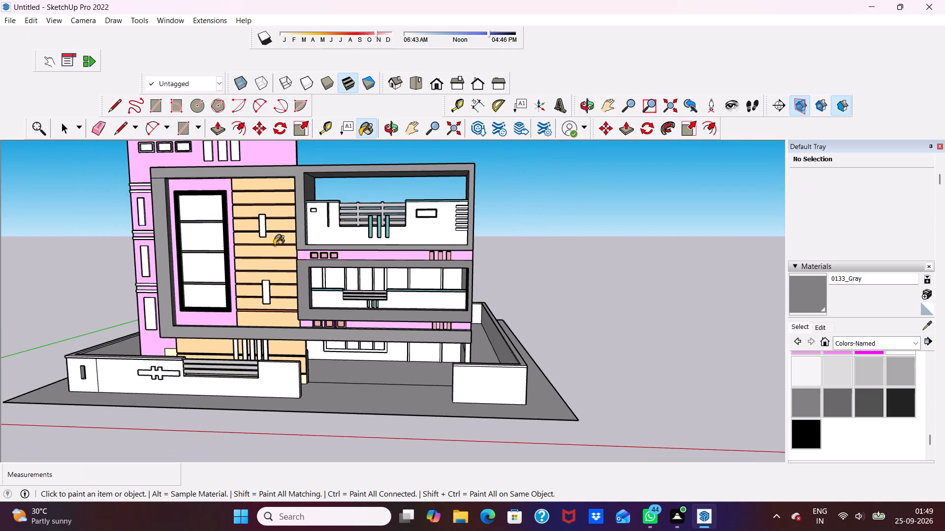
{"action": "middle_click_drag", "start_coordinate": [292, 256], "coordinate": [310, 237]}
{"action": "scroll", "coordinate": [310, 237], "scroll_direction": "up", "scroll_amount": 2}
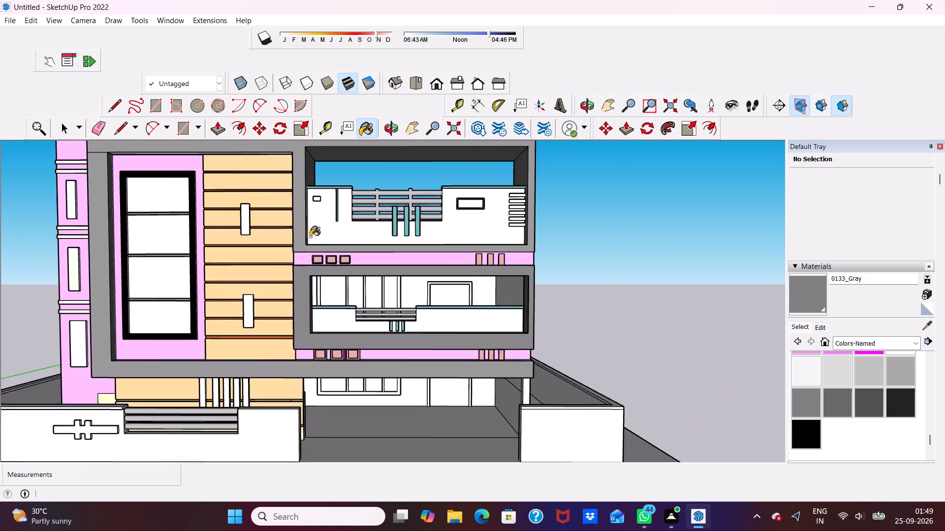
{"action": "scroll", "coordinate": [310, 237], "scroll_direction": "up", "scroll_amount": 2}
{"action": "key", "text": "space"}
{"action": "scroll", "coordinate": [303, 225], "scroll_direction": "down", "scroll_amount": 8}
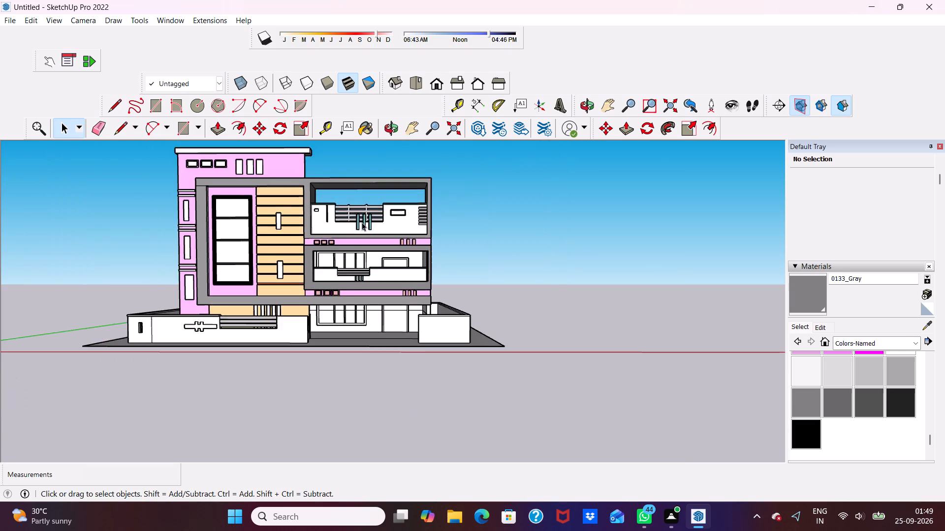
{"action": "scroll", "coordinate": [362, 222], "scroll_direction": "up", "scroll_amount": 5}
{"action": "scroll", "coordinate": [362, 222], "scroll_direction": "down", "scroll_amount": 3}
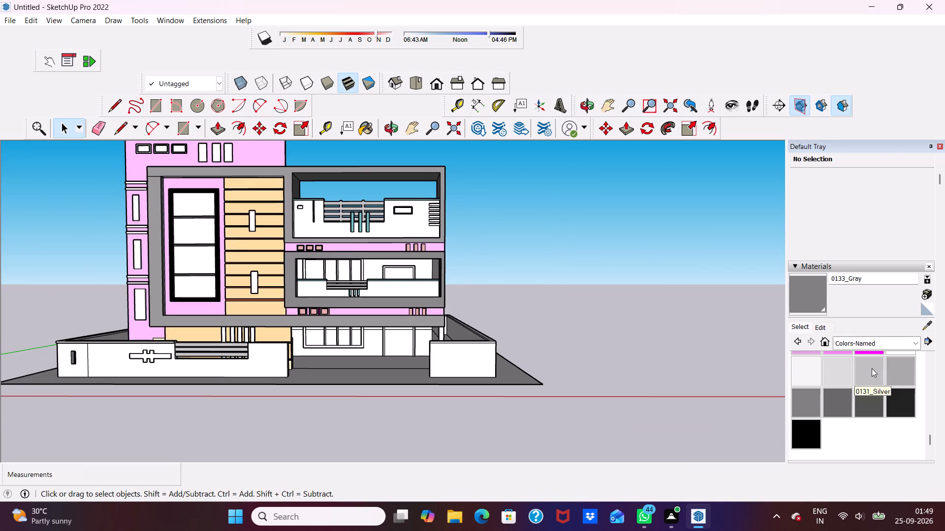
Paint the front faces of both front boundary walls and the outer face of the balcony-side boundary wall with 0119_RosyBrown.
{"action": "scroll", "coordinate": [872, 368], "scroll_direction": "up", "scroll_amount": 2}
{"action": "left_click", "coordinate": [873, 390]}
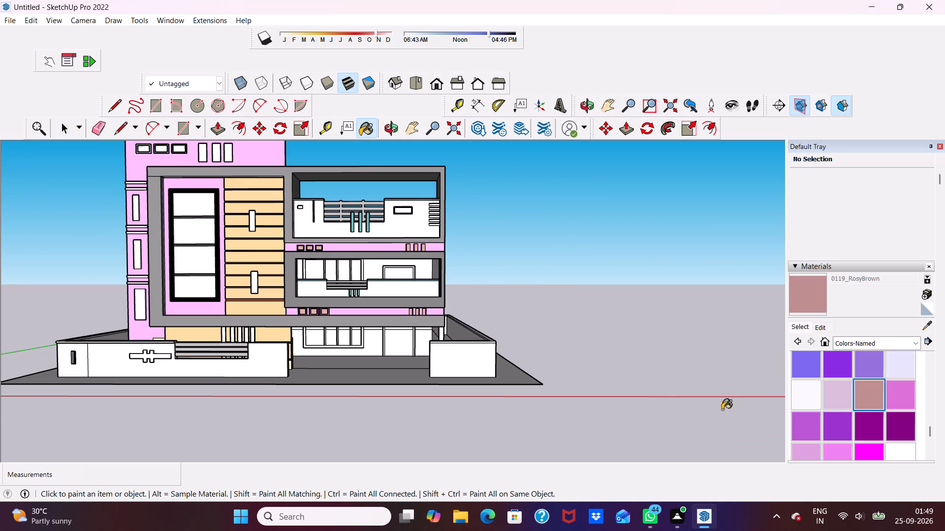
{"action": "left_click", "coordinate": [186, 366]}
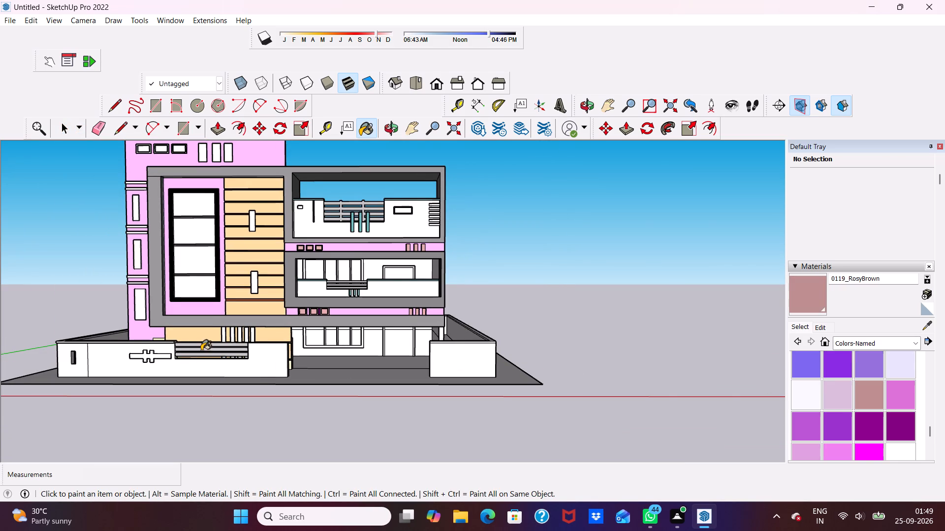
{"action": "scroll", "coordinate": [205, 346], "scroll_direction": "up", "scroll_amount": 5}
{"action": "scroll", "coordinate": [345, 335], "scroll_direction": "down", "scroll_amount": 3}
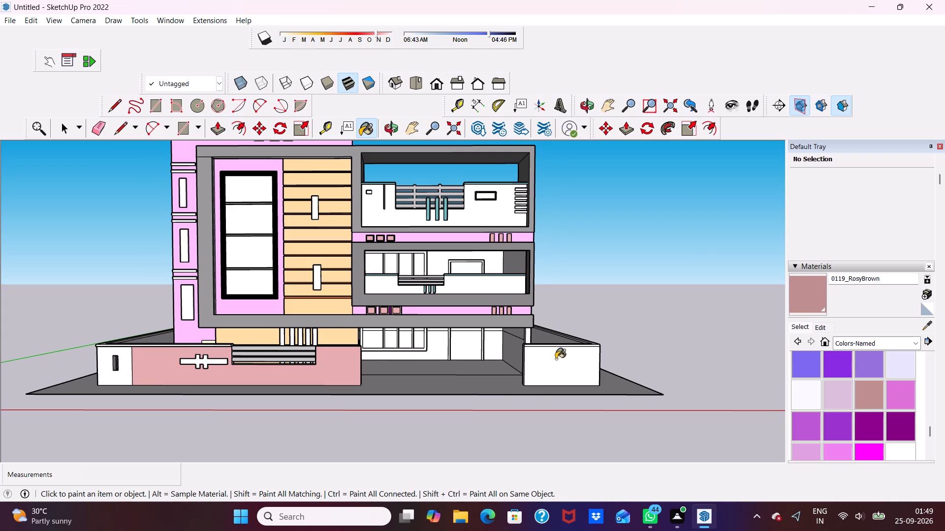
{"action": "left_click", "coordinate": [556, 359]}
{"action": "scroll", "coordinate": [555, 360], "scroll_direction": "down", "scroll_amount": 4}
{"action": "middle_click_drag", "start_coordinate": [562, 363], "coordinate": [150, 380]}
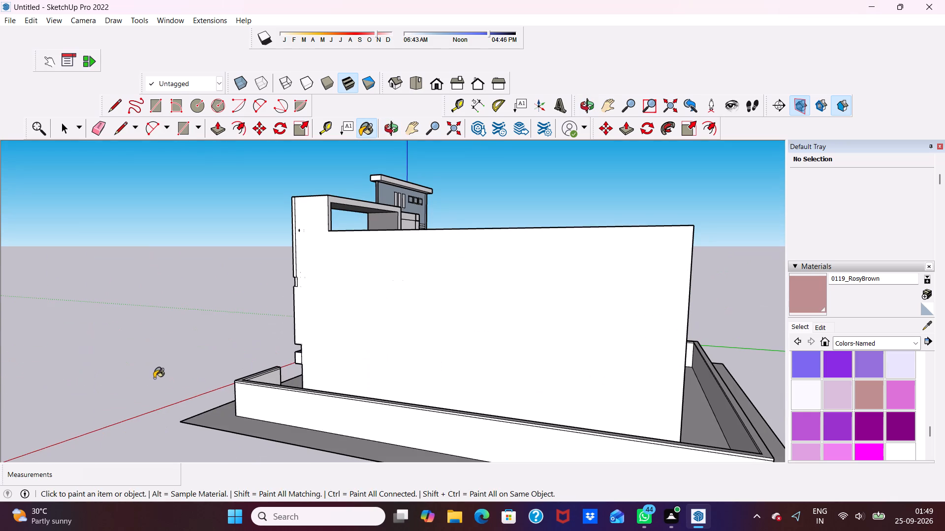
{"action": "left_click", "coordinate": [271, 405]}
Paint the end faces of the two front boundary walls on either side of the entrance opening with 0119_RosyBrown.
{"action": "scroll", "coordinate": [268, 388], "scroll_direction": "down", "scroll_amount": 2}
{"action": "middle_click_drag", "start_coordinate": [268, 389], "coordinate": [480, 370]}
{"action": "scroll", "coordinate": [480, 370], "scroll_direction": "up", "scroll_amount": 9}
{"action": "scroll", "coordinate": [392, 417], "scroll_direction": "down", "scroll_amount": 1}
{"action": "middle_click_drag", "start_coordinate": [391, 417], "coordinate": [404, 407]}
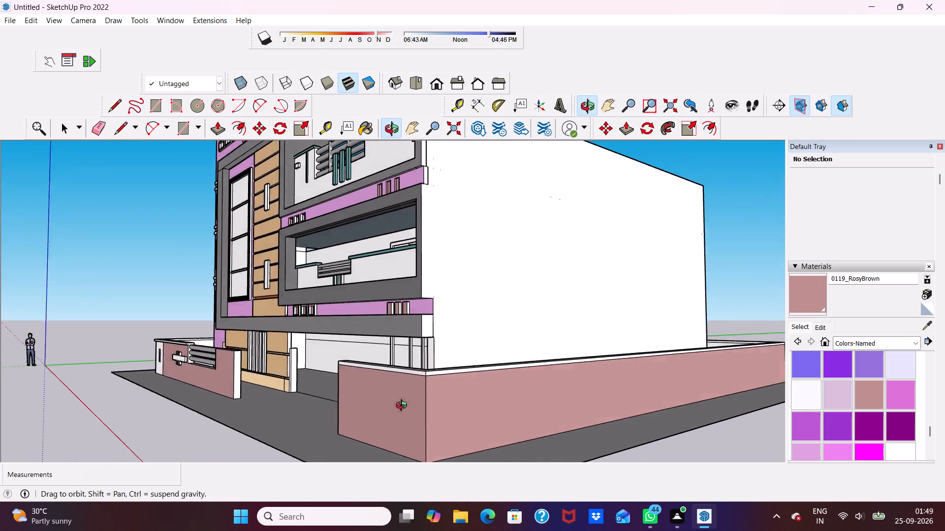
{"action": "middle_click_drag", "start_coordinate": [404, 407], "coordinate": [492, 390]}
{"action": "scroll", "coordinate": [478, 388], "scroll_direction": "up", "scroll_amount": 4}
{"action": "scroll", "coordinate": [465, 386], "scroll_direction": "down", "scroll_amount": 1}
{"action": "middle_click_drag", "start_coordinate": [464, 385], "coordinate": [640, 401]}
{"action": "scroll", "coordinate": [602, 397], "scroll_direction": "up", "scroll_amount": 2}
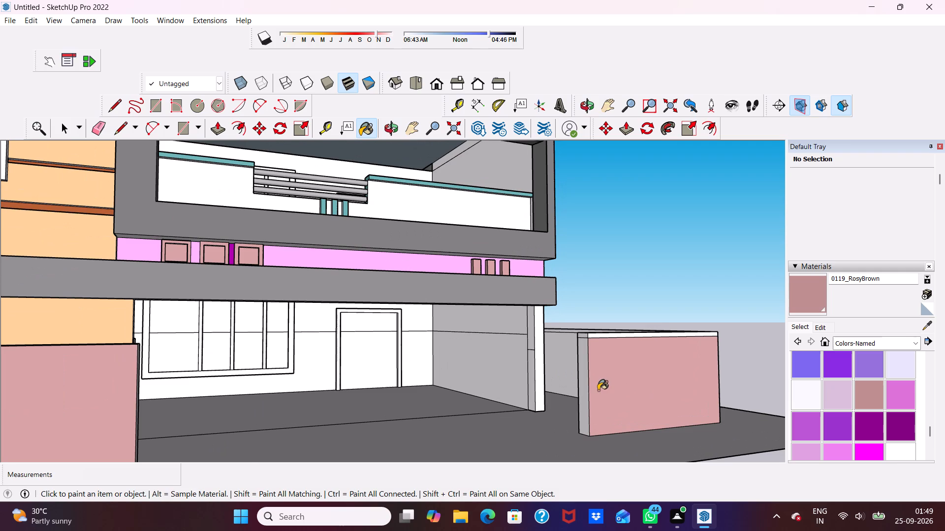
{"action": "left_click", "coordinate": [580, 388]}
{"action": "scroll", "coordinate": [520, 393], "scroll_direction": "down", "scroll_amount": 1}
{"action": "middle_click_drag", "start_coordinate": [519, 394], "coordinate": [379, 390]}
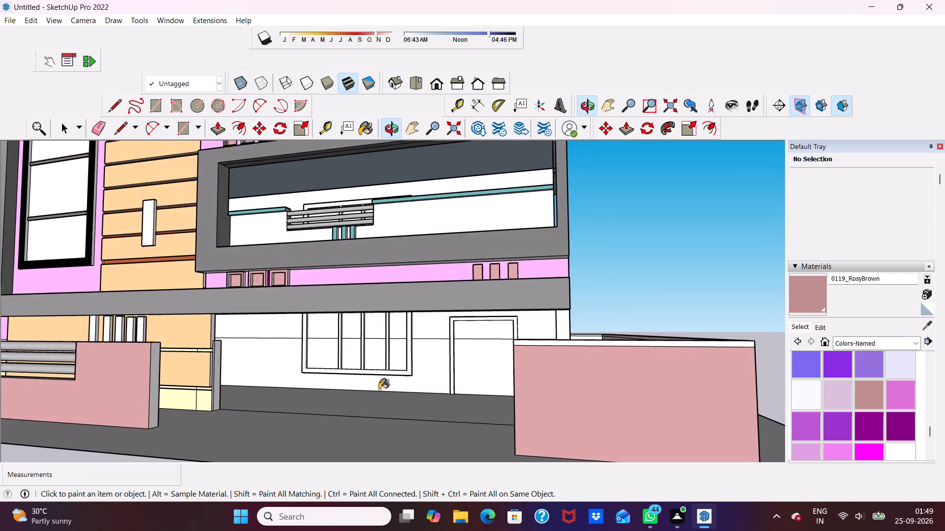
{"action": "scroll", "coordinate": [255, 320], "scroll_direction": "up", "scroll_amount": 4}
{"action": "left_click", "coordinate": [80, 391]}
Paint the outer face of the tower-side boundary wall with 0119_RosyBrown.
{"action": "scroll", "coordinate": [76, 387], "scroll_direction": "down", "scroll_amount": 3}
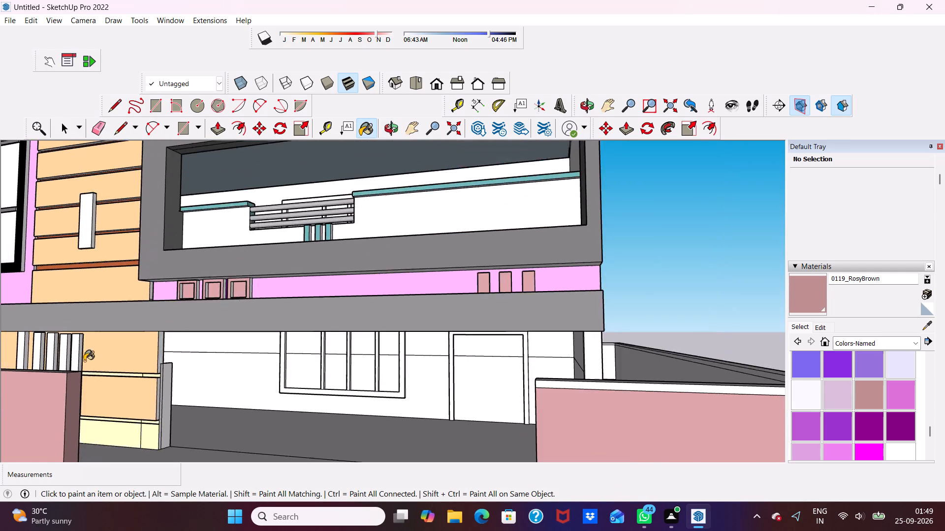
{"action": "scroll", "coordinate": [84, 361], "scroll_direction": "down", "scroll_amount": 4}
{"action": "middle_click_drag", "start_coordinate": [85, 355], "coordinate": [195, 390]}
{"action": "scroll", "coordinate": [304, 414], "scroll_direction": "down", "scroll_amount": 5}
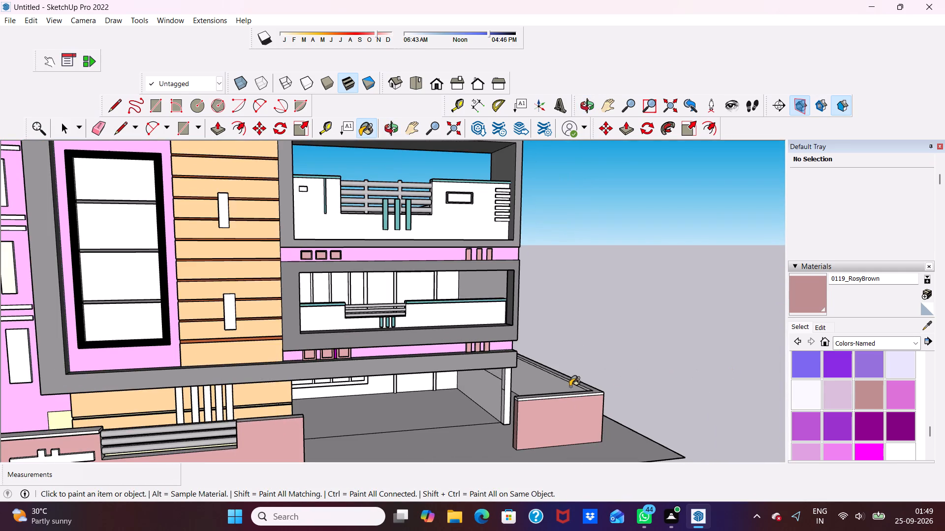
{"action": "scroll", "coordinate": [569, 386], "scroll_direction": "up", "scroll_amount": 1}
{"action": "scroll", "coordinate": [562, 377], "scroll_direction": "down", "scroll_amount": 9}
{"action": "scroll", "coordinate": [192, 418], "scroll_direction": "up", "scroll_amount": 3}
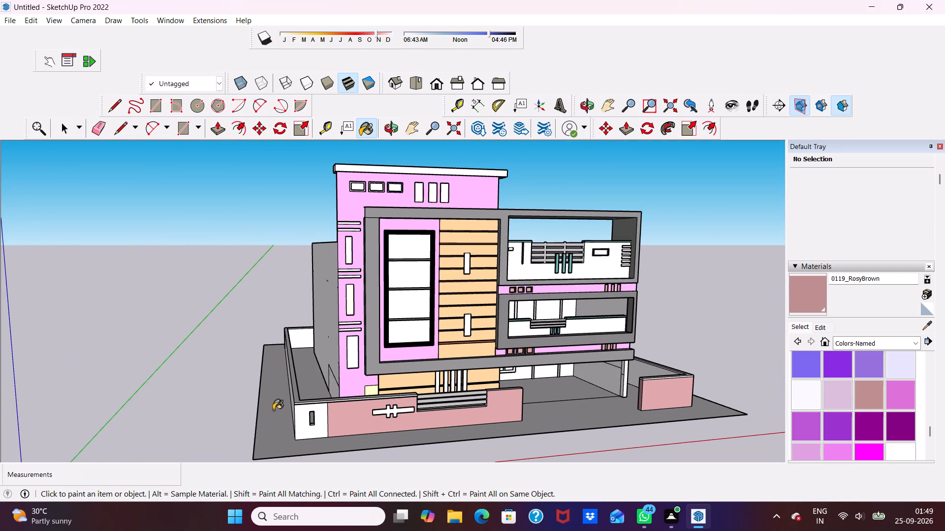
{"action": "scroll", "coordinate": [279, 414], "scroll_direction": "down", "scroll_amount": 2}
{"action": "scroll", "coordinate": [294, 413], "scroll_direction": "up", "scroll_amount": 4}
{"action": "middle_click_drag", "start_coordinate": [293, 406], "coordinate": [330, 395]}
{"action": "middle_click", "coordinate": [330, 395]}
{"action": "left_click", "coordinate": [302, 402]}
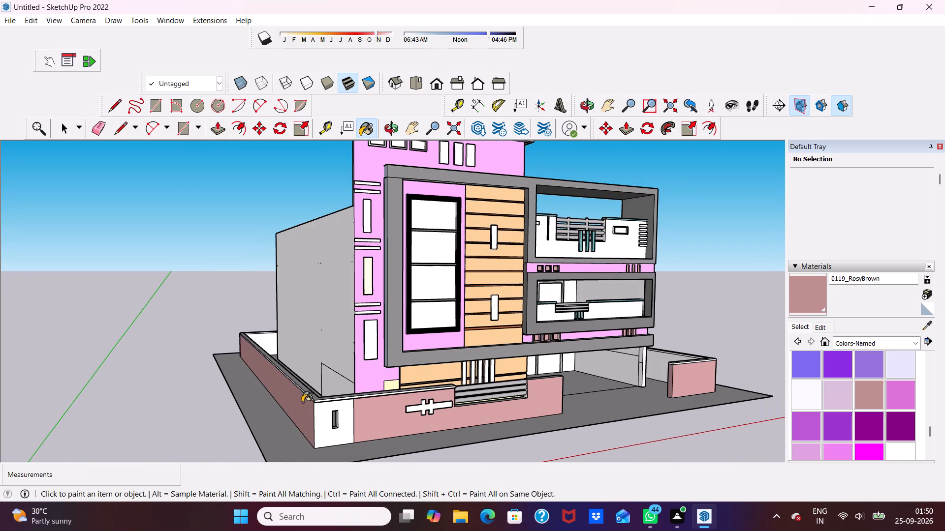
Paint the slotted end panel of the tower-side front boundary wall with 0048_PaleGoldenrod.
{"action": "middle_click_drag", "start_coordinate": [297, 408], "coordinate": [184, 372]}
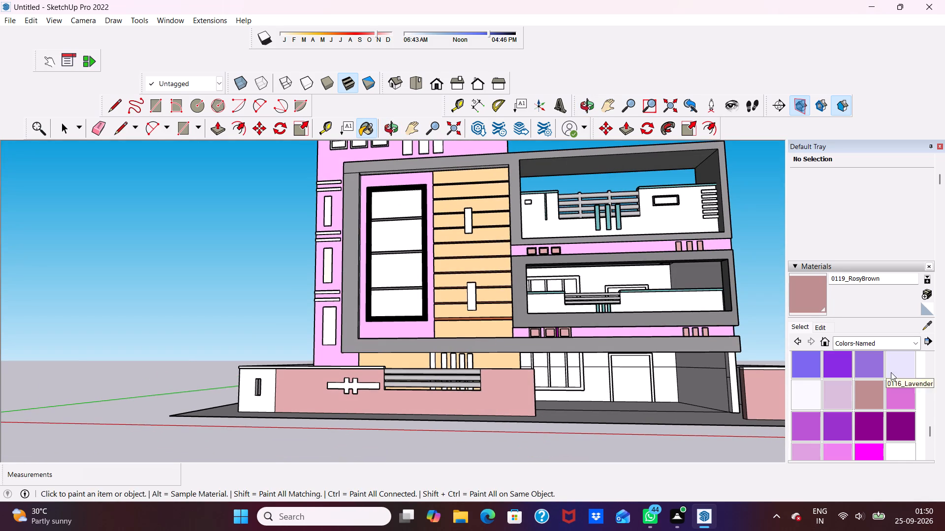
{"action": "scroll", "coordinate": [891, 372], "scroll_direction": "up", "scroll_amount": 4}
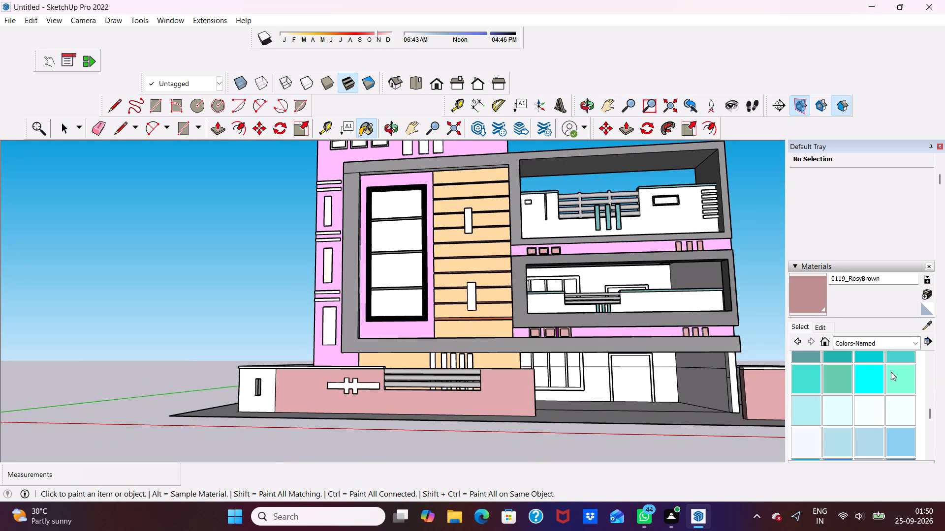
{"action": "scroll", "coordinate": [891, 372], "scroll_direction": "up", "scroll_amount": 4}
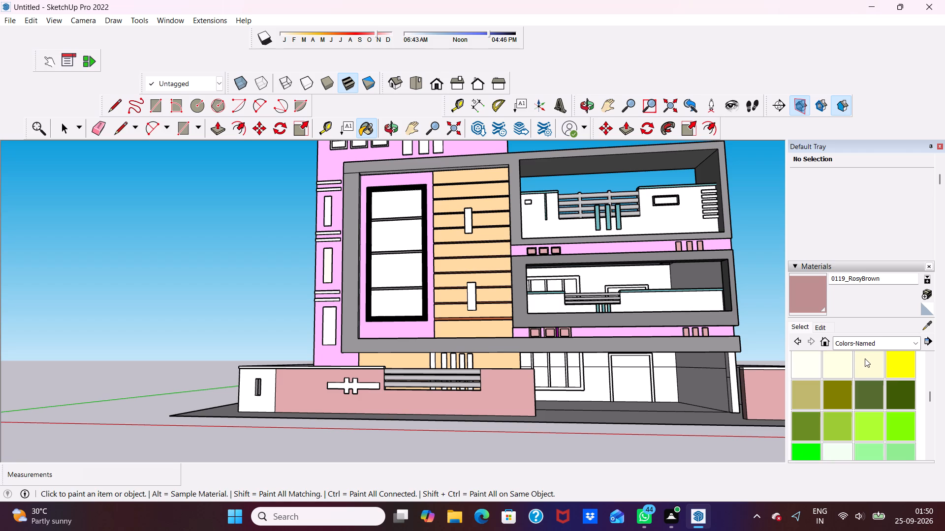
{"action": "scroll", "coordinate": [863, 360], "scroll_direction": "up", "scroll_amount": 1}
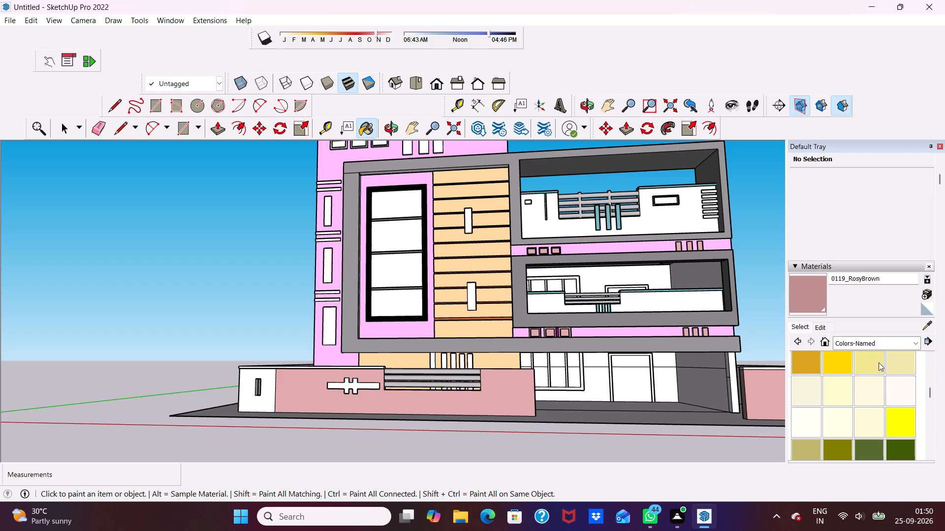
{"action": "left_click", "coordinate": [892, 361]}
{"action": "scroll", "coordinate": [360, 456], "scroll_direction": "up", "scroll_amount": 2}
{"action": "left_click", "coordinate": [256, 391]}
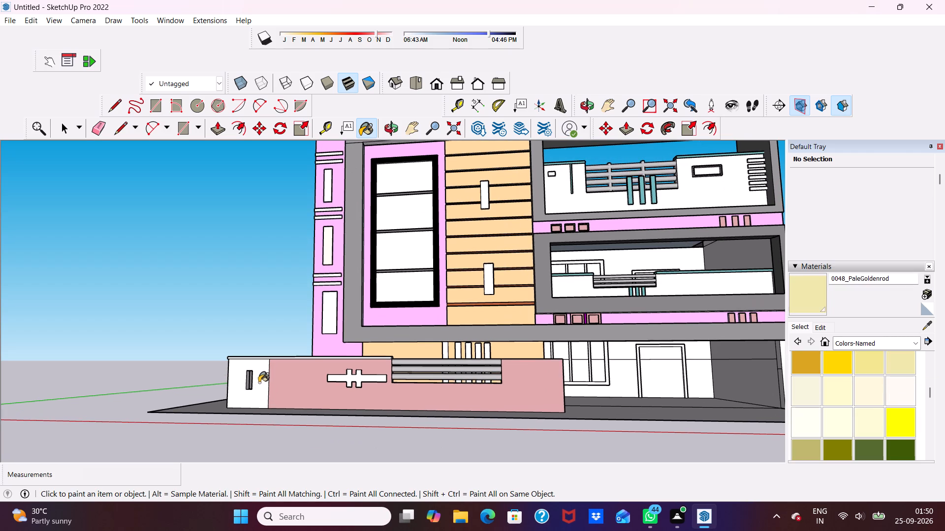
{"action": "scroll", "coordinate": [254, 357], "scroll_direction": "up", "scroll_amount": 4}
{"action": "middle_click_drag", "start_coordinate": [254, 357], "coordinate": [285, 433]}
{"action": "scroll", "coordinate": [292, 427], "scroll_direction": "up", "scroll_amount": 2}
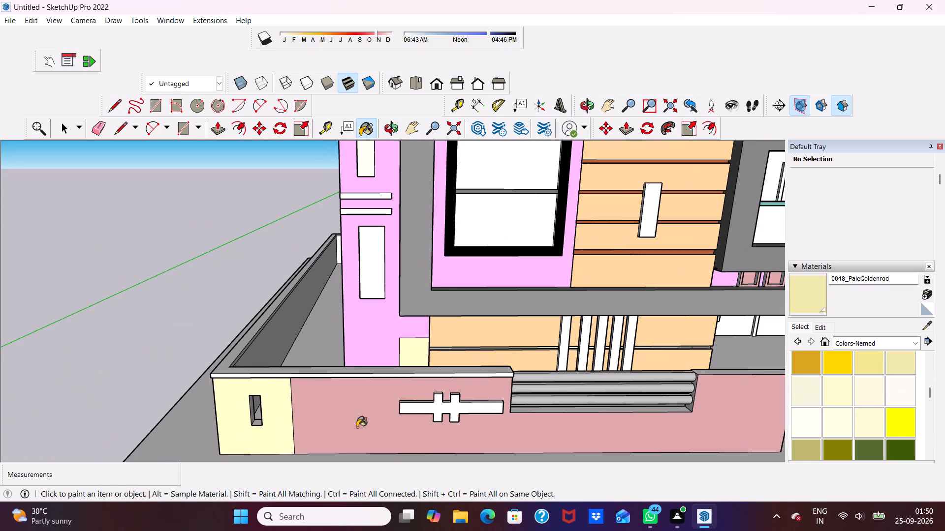
Paint the slotted end panel of the tower-side front boundary wall with 0034_Wheat.
{"action": "scroll", "coordinate": [820, 396], "scroll_direction": "up", "scroll_amount": 2}
{"action": "left_click", "coordinate": [829, 382]}
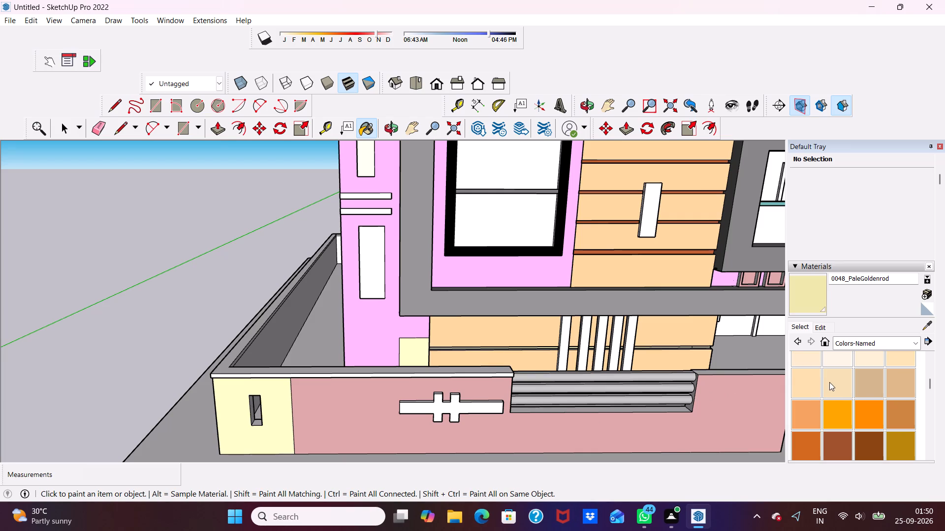
{"action": "left_click", "coordinate": [222, 397]}
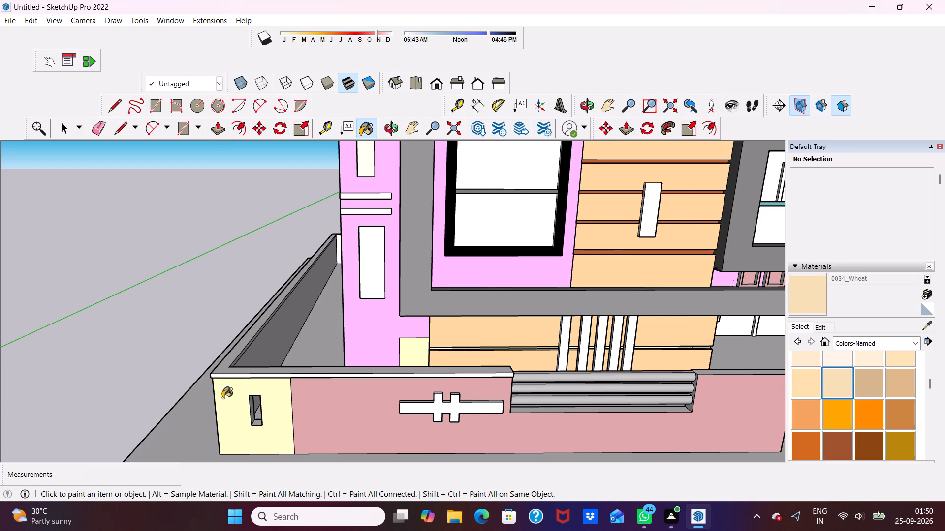
{"action": "scroll", "coordinate": [250, 409], "scroll_direction": "up", "scroll_amount": 1}
{"action": "left_click", "coordinate": [242, 423]}
{"action": "scroll", "coordinate": [287, 440], "scroll_direction": "down", "scroll_amount": 5}
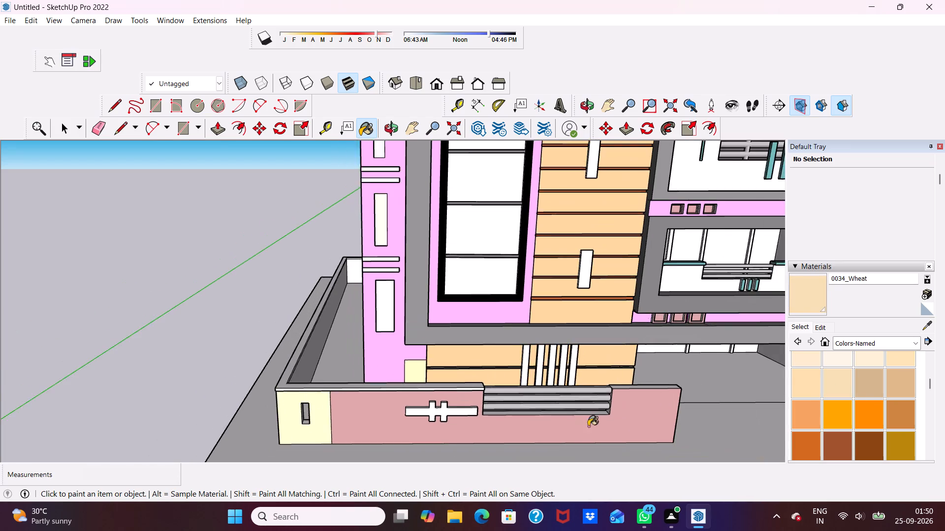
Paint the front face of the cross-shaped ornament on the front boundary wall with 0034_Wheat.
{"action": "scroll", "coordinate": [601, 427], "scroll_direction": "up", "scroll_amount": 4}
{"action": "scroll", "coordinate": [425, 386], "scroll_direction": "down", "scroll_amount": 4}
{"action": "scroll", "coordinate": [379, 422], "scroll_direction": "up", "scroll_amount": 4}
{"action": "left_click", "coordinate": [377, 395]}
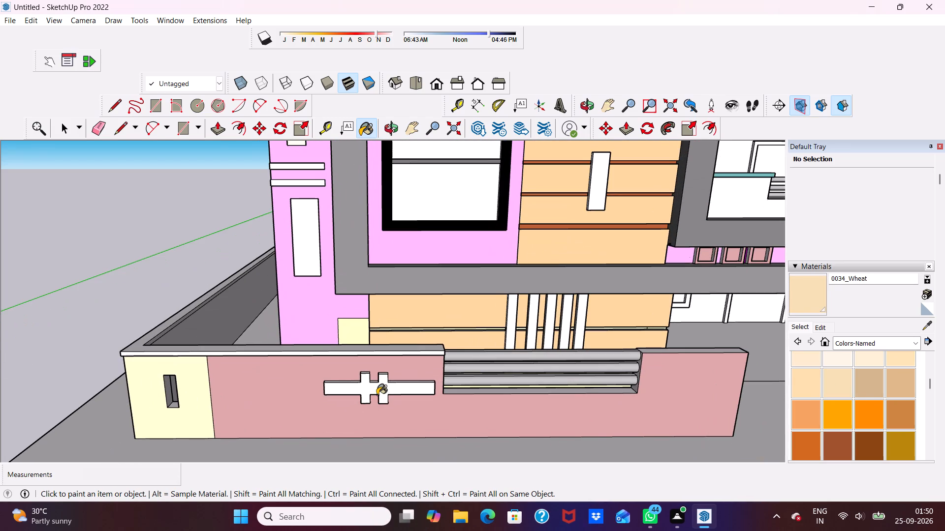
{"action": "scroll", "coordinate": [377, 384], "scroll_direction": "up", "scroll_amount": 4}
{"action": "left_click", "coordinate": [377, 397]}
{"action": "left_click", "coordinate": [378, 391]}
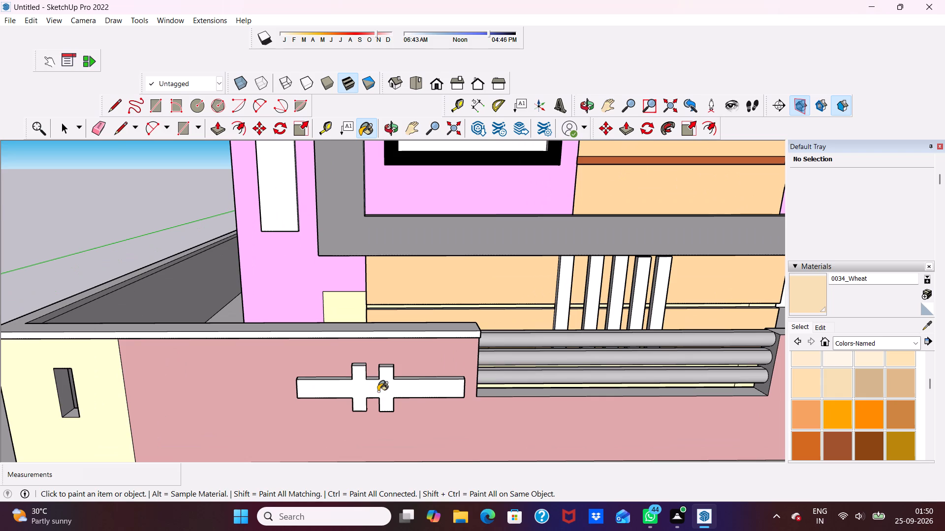
Paint the front face of the cross-shaped ornament on the front boundary wall with 0013_LightCoral.
{"action": "scroll", "coordinate": [808, 385], "scroll_direction": "up", "scroll_amount": 1}
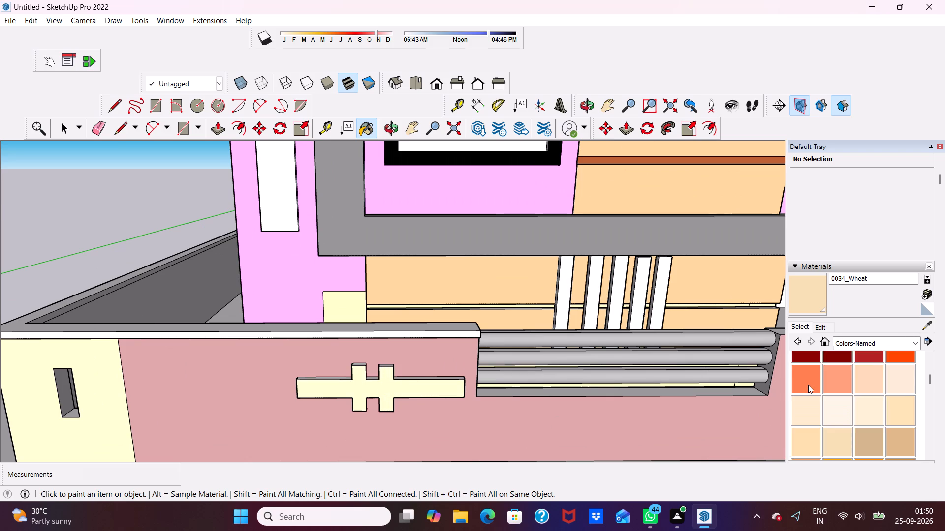
{"action": "scroll", "coordinate": [808, 384], "scroll_direction": "up", "scroll_amount": 2}
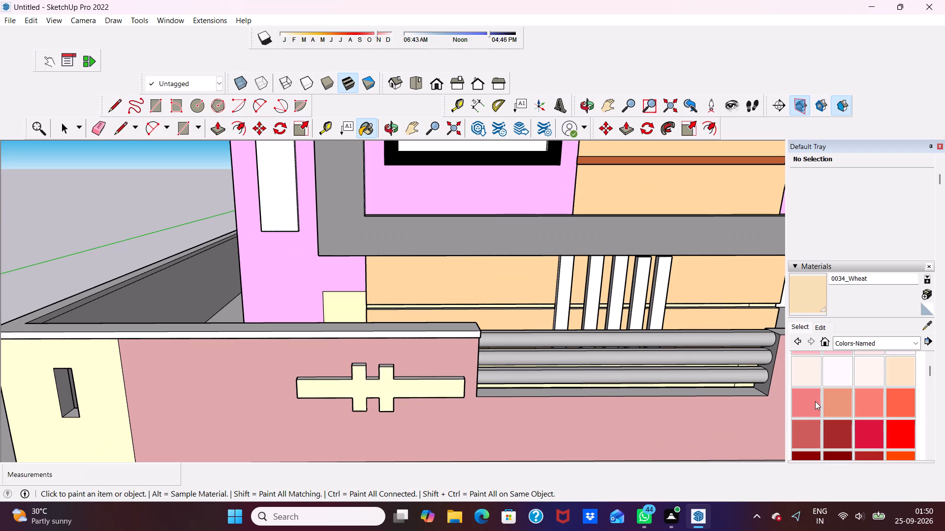
{"action": "left_click", "coordinate": [815, 400]}
{"action": "scroll", "coordinate": [426, 455], "scroll_direction": "up", "scroll_amount": 3}
{"action": "left_click", "coordinate": [351, 367]}
{"action": "scroll", "coordinate": [354, 360], "scroll_direction": "up", "scroll_amount": 4}
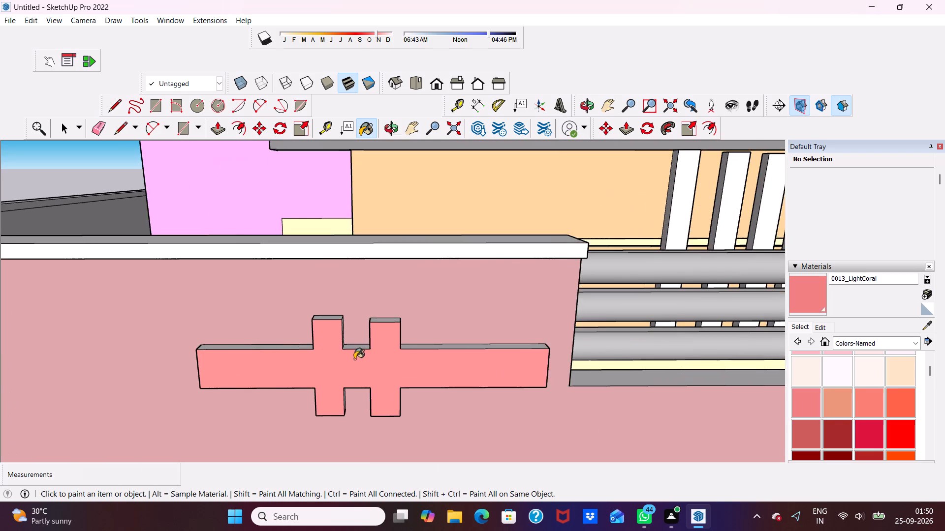
Paint all the upward-facing edge faces of the boundary-wall ornament, on its bar and both uprights, with 0013_LightCoral.
{"action": "scroll", "coordinate": [355, 355], "scroll_direction": "down", "scroll_amount": 1}
{"action": "middle_click_drag", "start_coordinate": [355, 355], "coordinate": [345, 409]}
{"action": "scroll", "coordinate": [340, 378], "scroll_direction": "up", "scroll_amount": 1}
{"action": "left_click", "coordinate": [340, 383]}
{"action": "scroll", "coordinate": [289, 383], "scroll_direction": "up", "scroll_amount": 1}
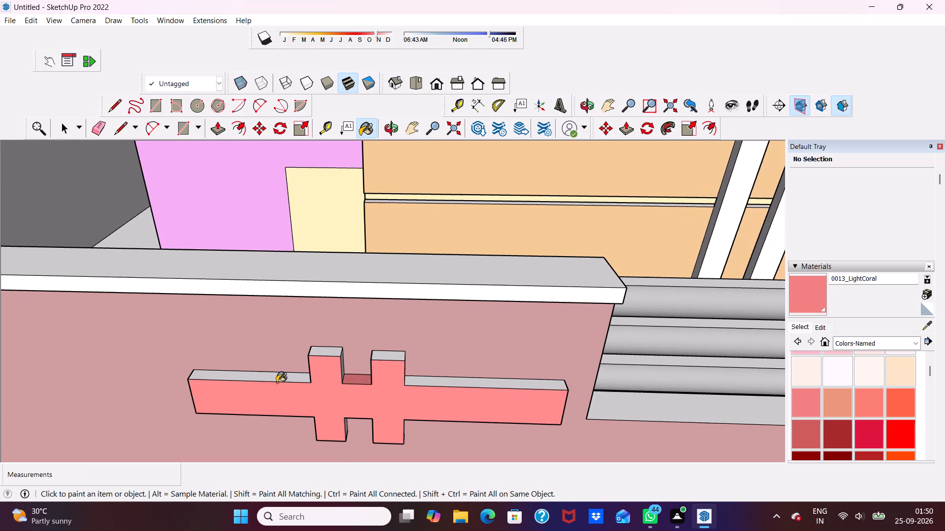
{"action": "left_click", "coordinate": [279, 374]}
{"action": "left_click", "coordinate": [470, 384]}
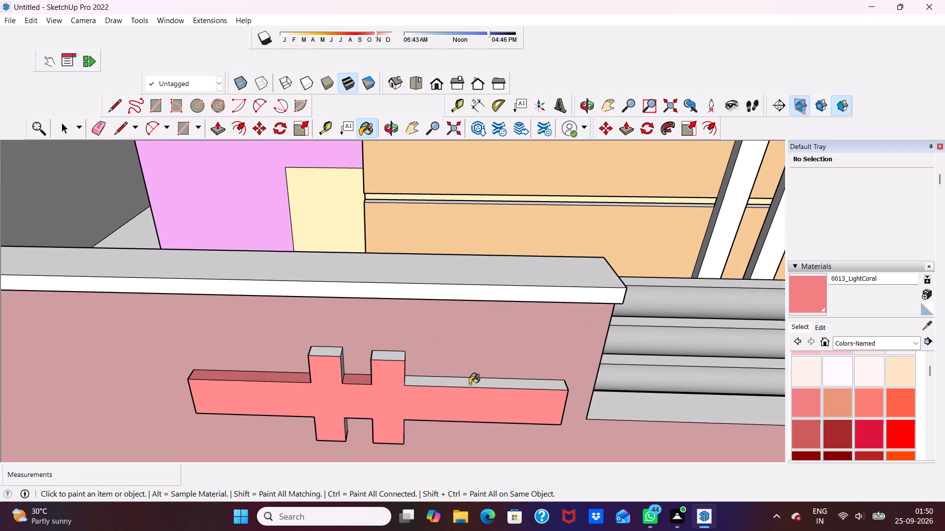
{"action": "scroll", "coordinate": [400, 368], "scroll_direction": "up", "scroll_amount": 1}
{"action": "left_click", "coordinate": [394, 358]}
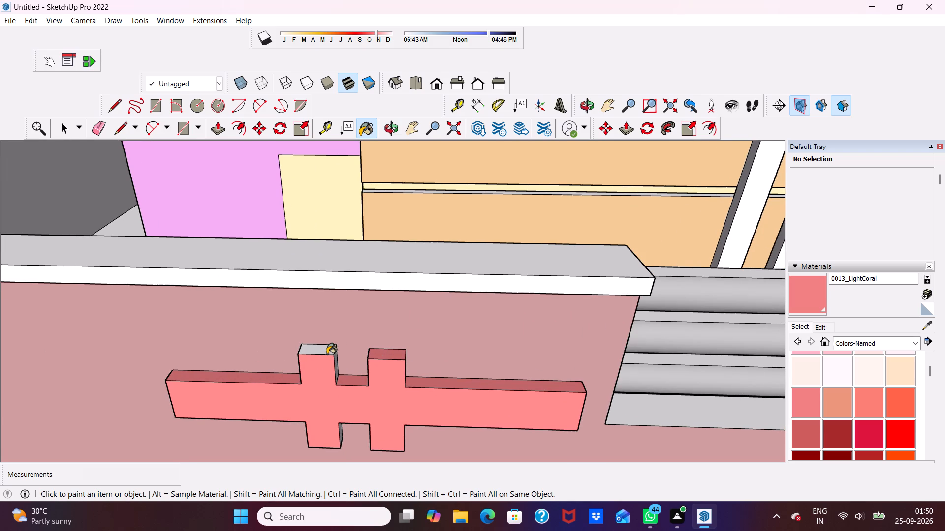
{"action": "left_click", "coordinate": [327, 354]}
{"action": "scroll", "coordinate": [321, 395], "scroll_direction": "down", "scroll_amount": 7}
{"action": "middle_click_drag", "start_coordinate": [343, 413], "coordinate": [360, 294]}
{"action": "scroll", "coordinate": [360, 294], "scroll_direction": "up", "scroll_amount": 1}
{"action": "scroll", "coordinate": [299, 417], "scroll_direction": "down", "scroll_amount": 7}
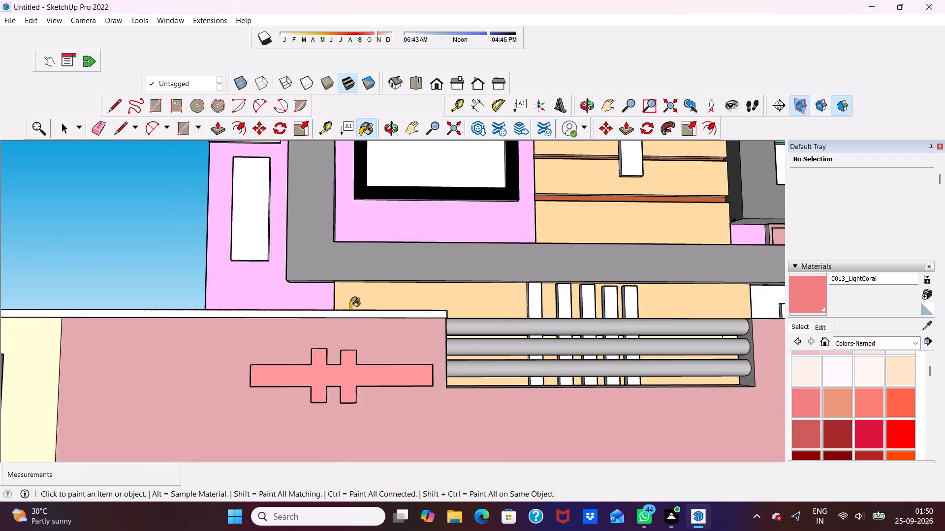
Examine the whole front elevation from near and far to review the painted boundary wall and the remaining unpainted parts.
{"action": "scroll", "coordinate": [350, 308], "scroll_direction": "down", "scroll_amount": 9}
{"action": "middle_click_drag", "start_coordinate": [460, 336], "coordinate": [461, 403]}
{"action": "scroll", "coordinate": [460, 391], "scroll_direction": "up", "scroll_amount": 1}
{"action": "scroll", "coordinate": [310, 352], "scroll_direction": "down", "scroll_amount": 7}
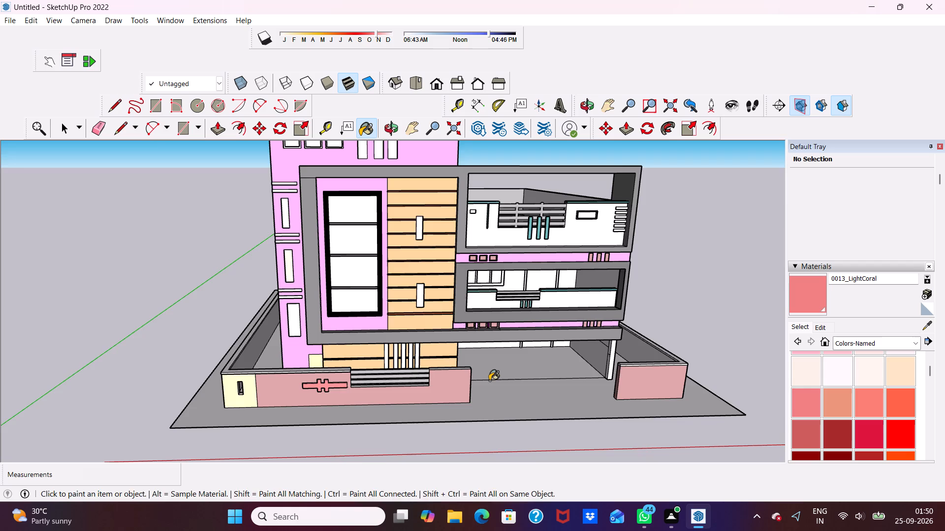
{"action": "middle_click_drag", "start_coordinate": [489, 381], "coordinate": [472, 329]}
{"action": "scroll", "coordinate": [472, 329], "scroll_direction": "up", "scroll_amount": 7}
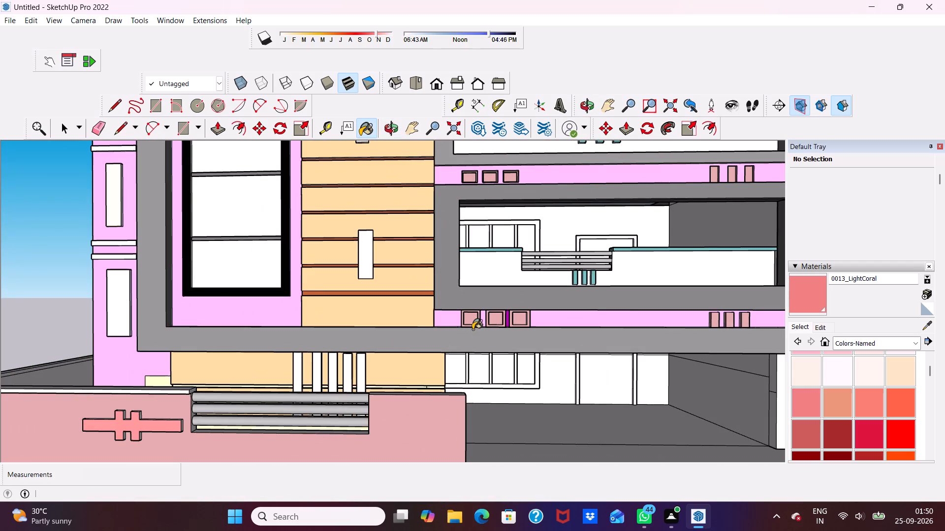
{"action": "scroll", "coordinate": [472, 329], "scroll_direction": "down", "scroll_amount": 6}
{"action": "scroll", "coordinate": [413, 257], "scroll_direction": "down", "scroll_amount": 6}
{"action": "scroll", "coordinate": [450, 228], "scroll_direction": "up", "scroll_amount": 1}
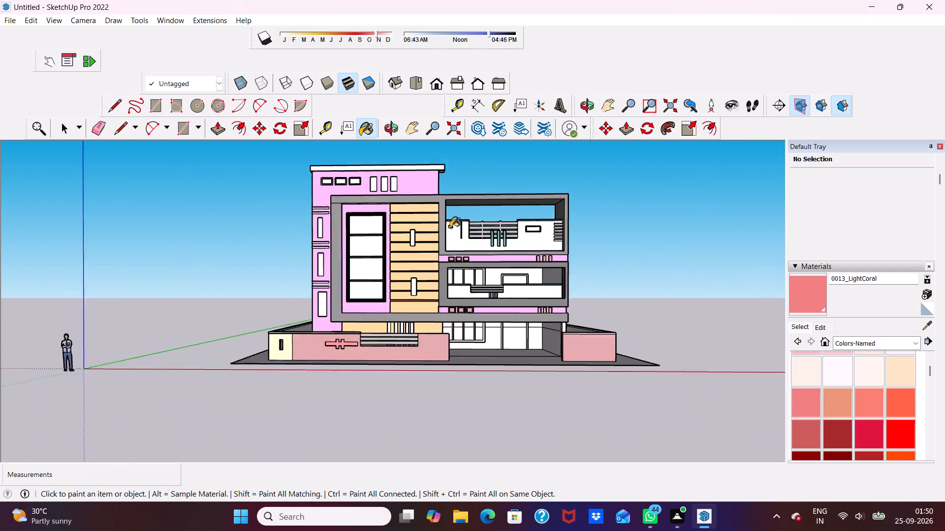
{"action": "scroll", "coordinate": [450, 228], "scroll_direction": "up", "scroll_amount": 4}
{"action": "middle_click_drag", "start_coordinate": [450, 228], "coordinate": [441, 248]}
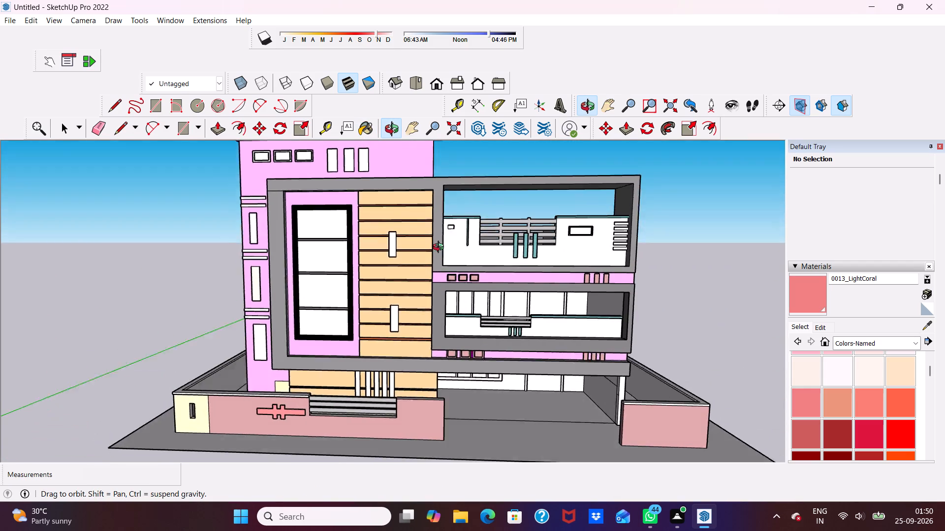
{"action": "middle_click_drag", "start_coordinate": [441, 248], "coordinate": [437, 232]}
Erase the stray horizontal line on the ground-floor wall between window and door and on the window's other side.
{"action": "scroll", "coordinate": [437, 232], "scroll_direction": "up", "scroll_amount": 1}
{"action": "left_click", "coordinate": [100, 128]}
{"action": "scroll", "coordinate": [616, 467], "scroll_direction": "up", "scroll_amount": 4}
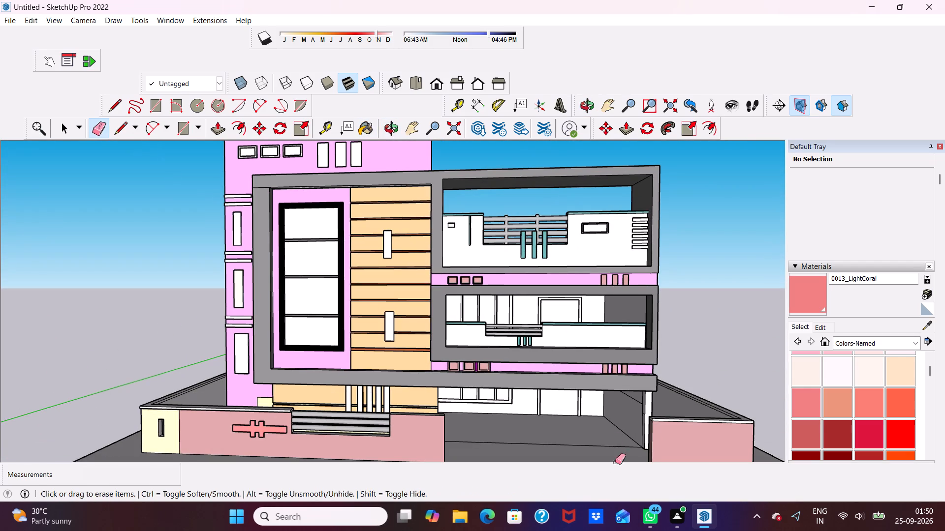
{"action": "scroll", "coordinate": [595, 425], "scroll_direction": "up", "scroll_amount": 9}
{"action": "middle_click_drag", "start_coordinate": [592, 411], "coordinate": [589, 392]}
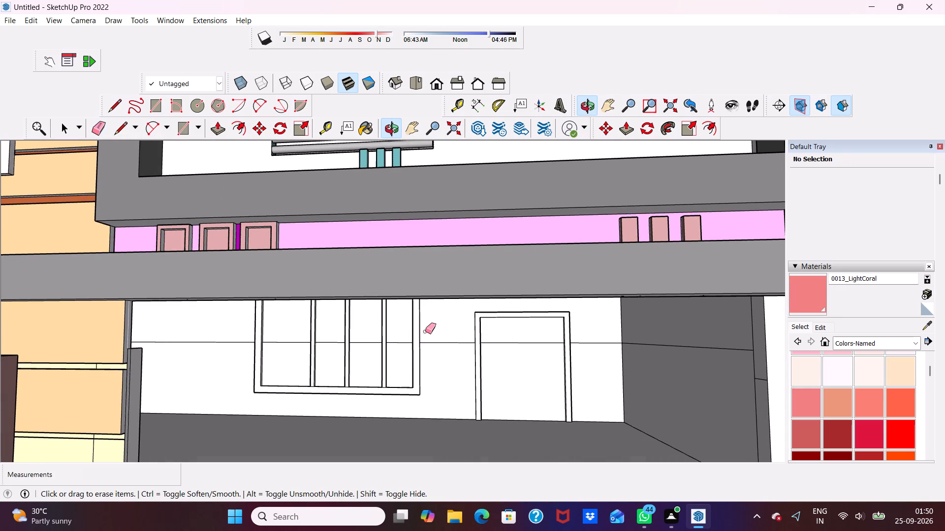
{"action": "left_click", "coordinate": [441, 343]}
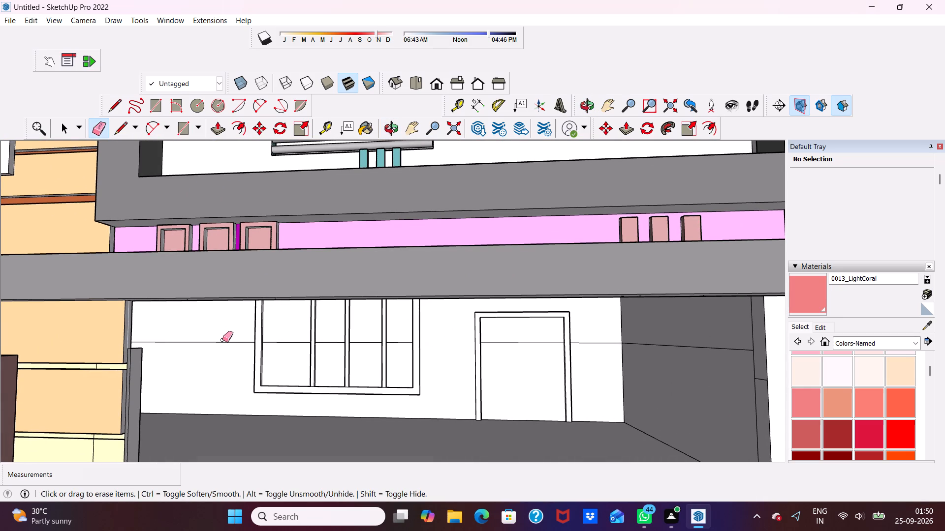
{"action": "left_click", "coordinate": [222, 340]}
{"action": "left_click", "coordinate": [222, 340]}
{"action": "left_click", "coordinate": [222, 341]}
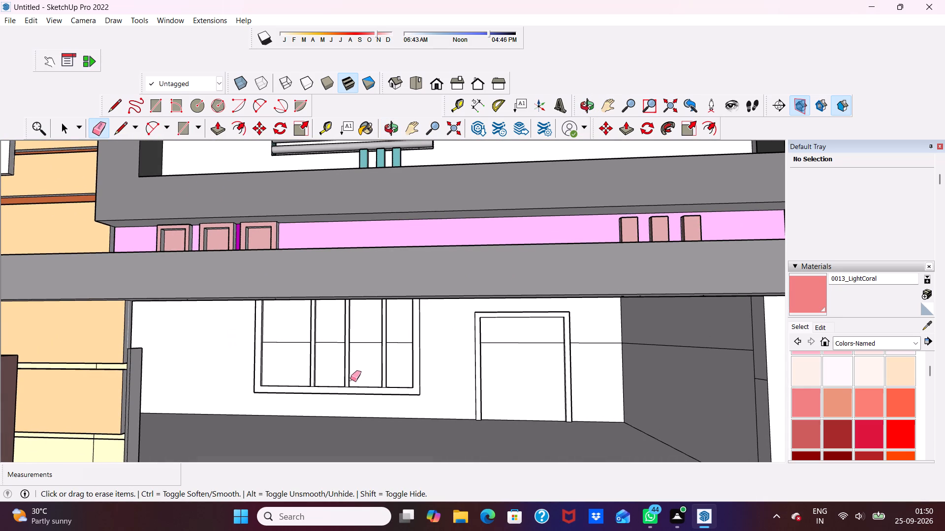
Erase the stray horizontal line segments crossing the panes of the ground-floor window.
{"action": "left_click", "coordinate": [297, 340]}
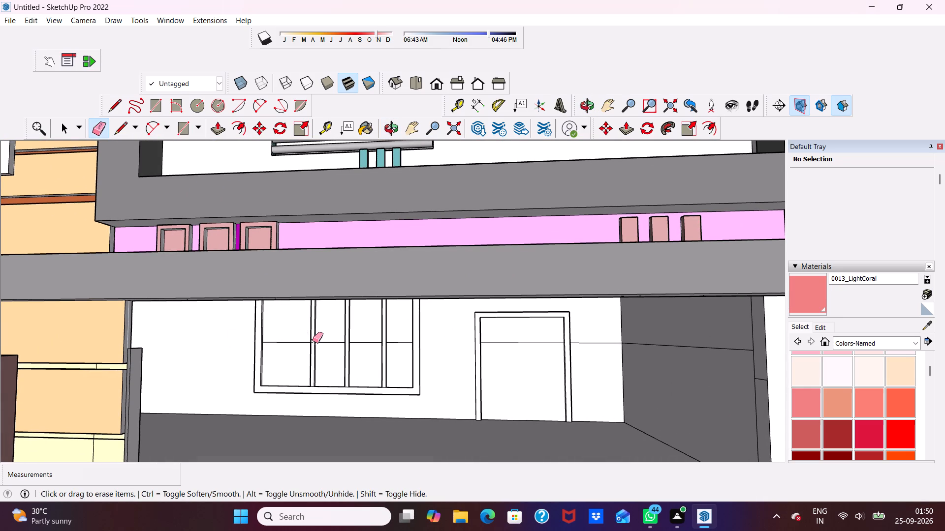
{"action": "left_click", "coordinate": [323, 341]}
{"action": "left_click", "coordinate": [325, 342]}
{"action": "left_click", "coordinate": [375, 343]}
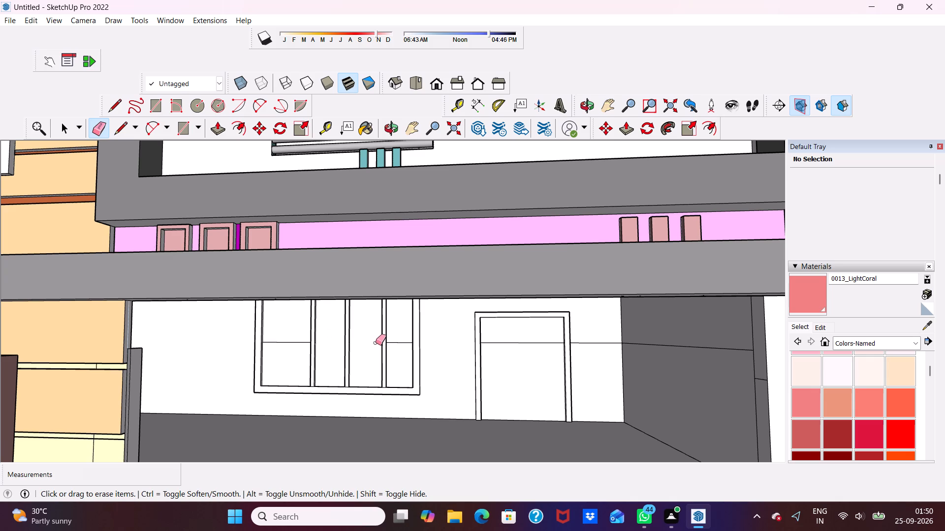
{"action": "left_click", "coordinate": [393, 343]}
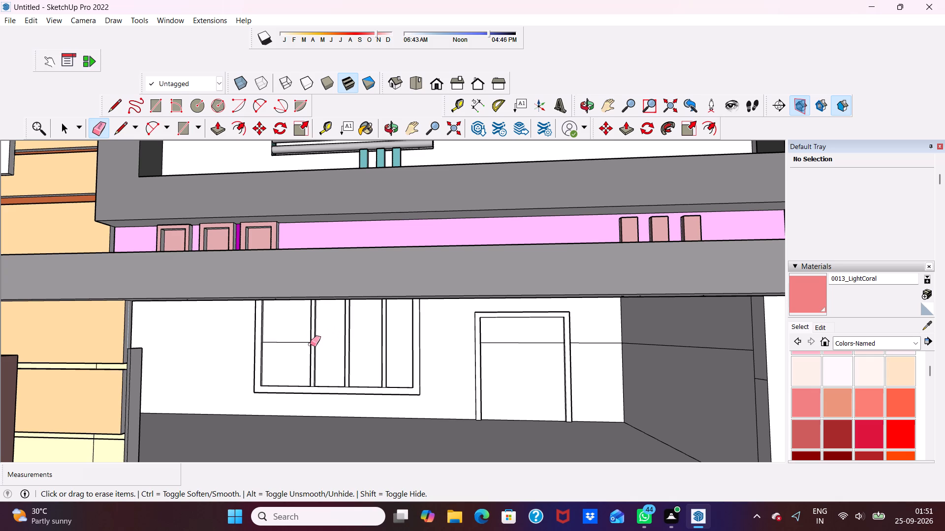
{"action": "left_click", "coordinate": [299, 342]}
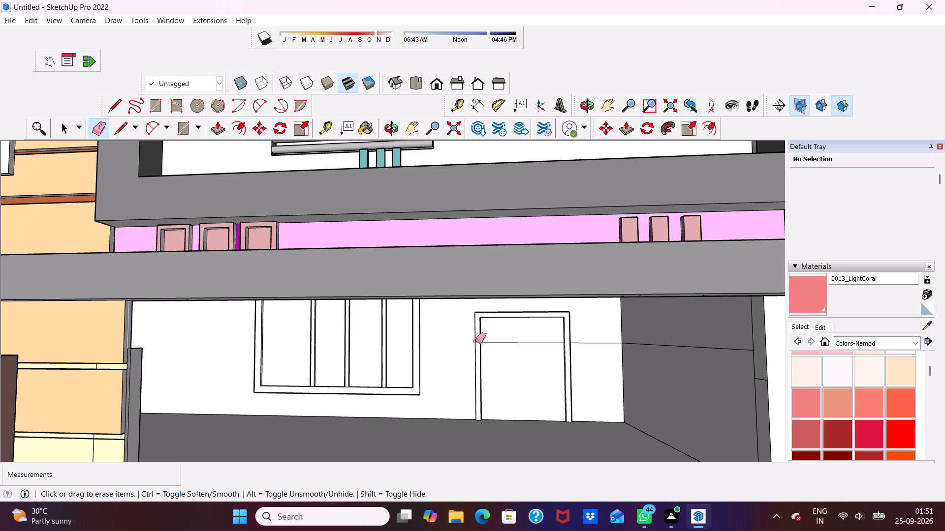
Erase the remaining stray line segments across the ground-floor door, the adjoining side wall and the wall beside the door.
{"action": "left_click", "coordinate": [490, 343]}
{"action": "scroll", "coordinate": [411, 394], "scroll_direction": "down", "scroll_amount": 5}
{"action": "middle_click_drag", "start_coordinate": [402, 407], "coordinate": [494, 387]}
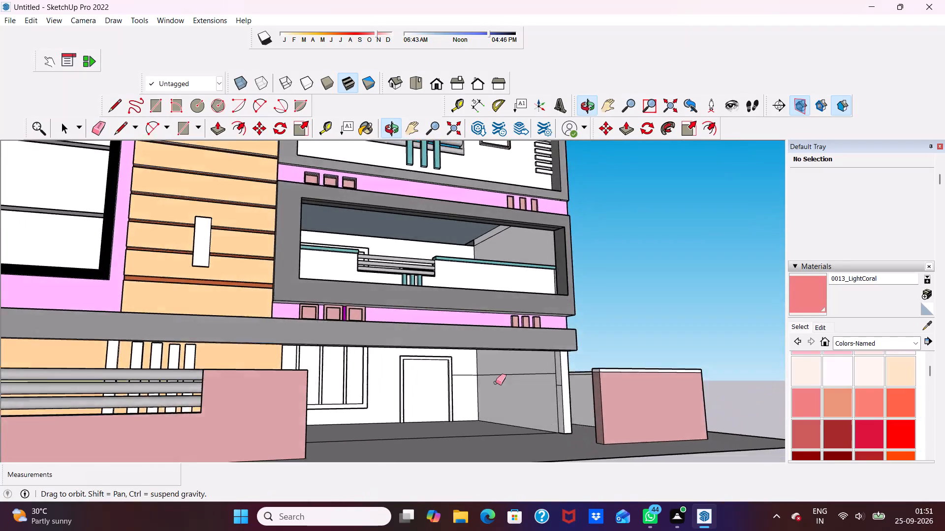
{"action": "scroll", "coordinate": [496, 381], "scroll_direction": "up", "scroll_amount": 3}
{"action": "left_click", "coordinate": [499, 375]}
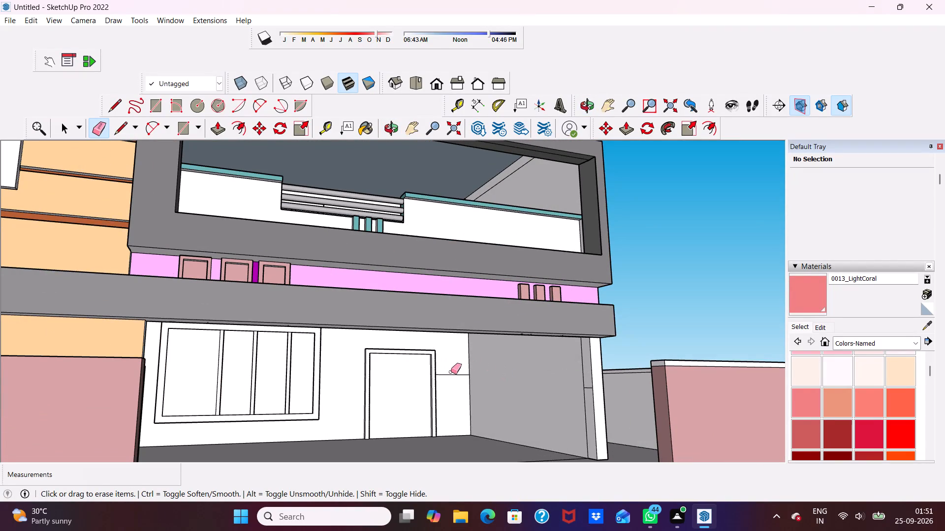
{"action": "left_click", "coordinate": [450, 375]}
{"action": "scroll", "coordinate": [436, 382], "scroll_direction": "down", "scroll_amount": 5}
{"action": "middle_click_drag", "start_coordinate": [429, 383], "coordinate": [338, 403]}
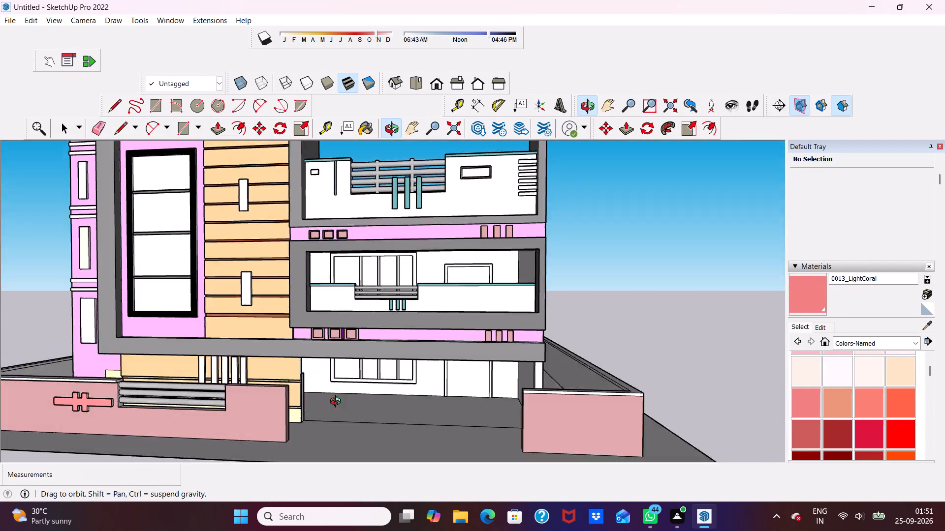
{"action": "middle_click_drag", "start_coordinate": [338, 403], "coordinate": [376, 404]}
{"action": "key", "text": "space"}
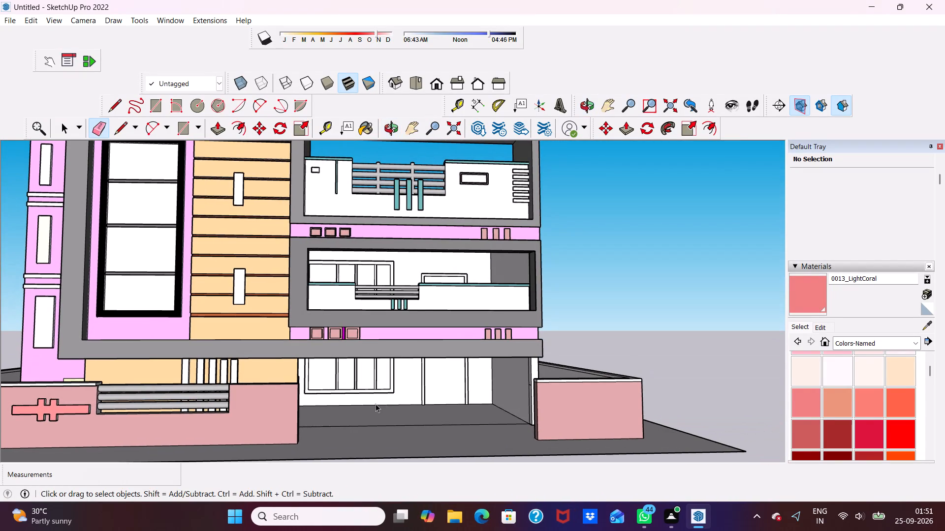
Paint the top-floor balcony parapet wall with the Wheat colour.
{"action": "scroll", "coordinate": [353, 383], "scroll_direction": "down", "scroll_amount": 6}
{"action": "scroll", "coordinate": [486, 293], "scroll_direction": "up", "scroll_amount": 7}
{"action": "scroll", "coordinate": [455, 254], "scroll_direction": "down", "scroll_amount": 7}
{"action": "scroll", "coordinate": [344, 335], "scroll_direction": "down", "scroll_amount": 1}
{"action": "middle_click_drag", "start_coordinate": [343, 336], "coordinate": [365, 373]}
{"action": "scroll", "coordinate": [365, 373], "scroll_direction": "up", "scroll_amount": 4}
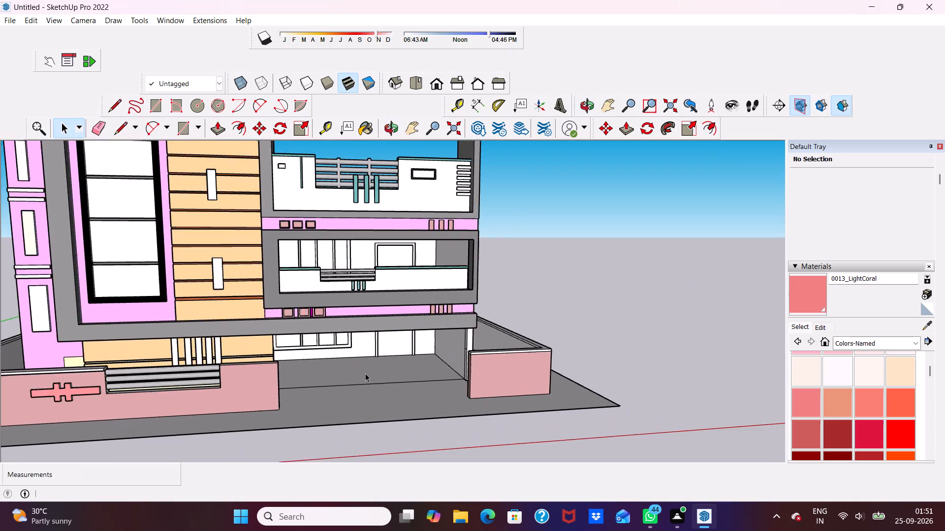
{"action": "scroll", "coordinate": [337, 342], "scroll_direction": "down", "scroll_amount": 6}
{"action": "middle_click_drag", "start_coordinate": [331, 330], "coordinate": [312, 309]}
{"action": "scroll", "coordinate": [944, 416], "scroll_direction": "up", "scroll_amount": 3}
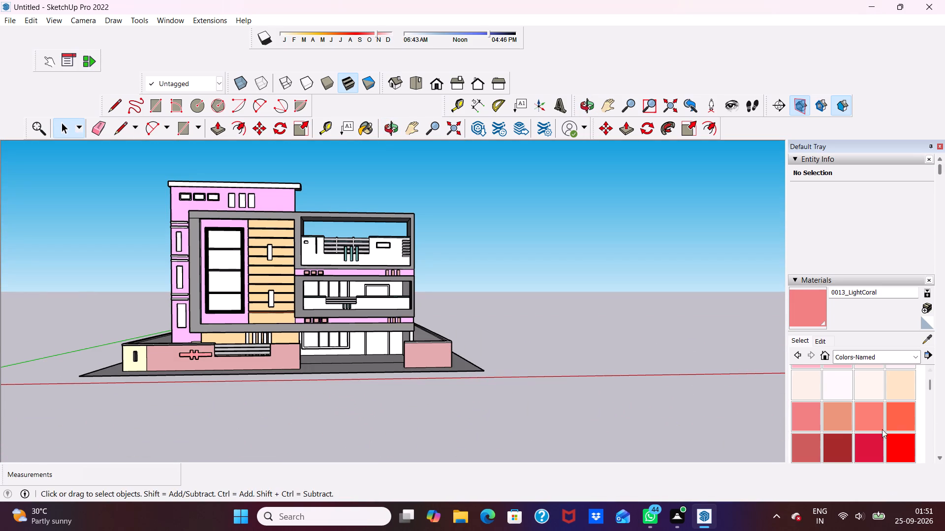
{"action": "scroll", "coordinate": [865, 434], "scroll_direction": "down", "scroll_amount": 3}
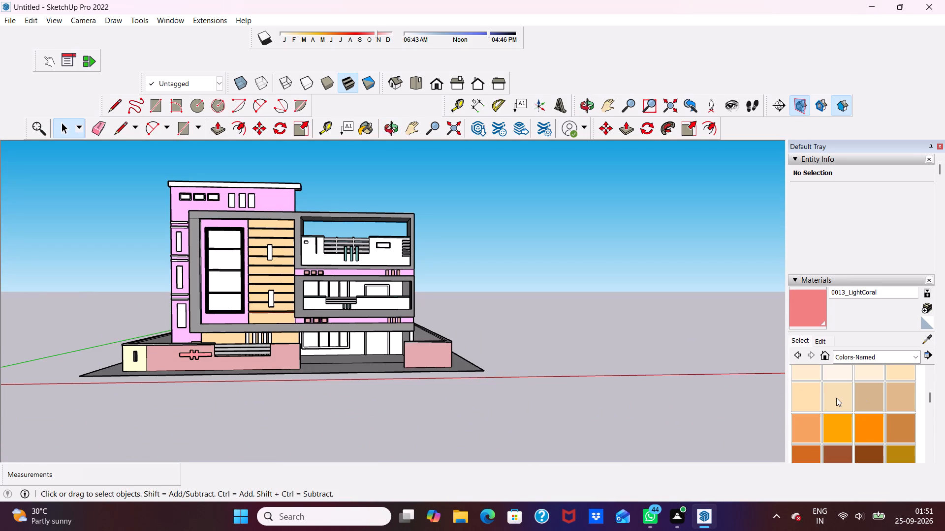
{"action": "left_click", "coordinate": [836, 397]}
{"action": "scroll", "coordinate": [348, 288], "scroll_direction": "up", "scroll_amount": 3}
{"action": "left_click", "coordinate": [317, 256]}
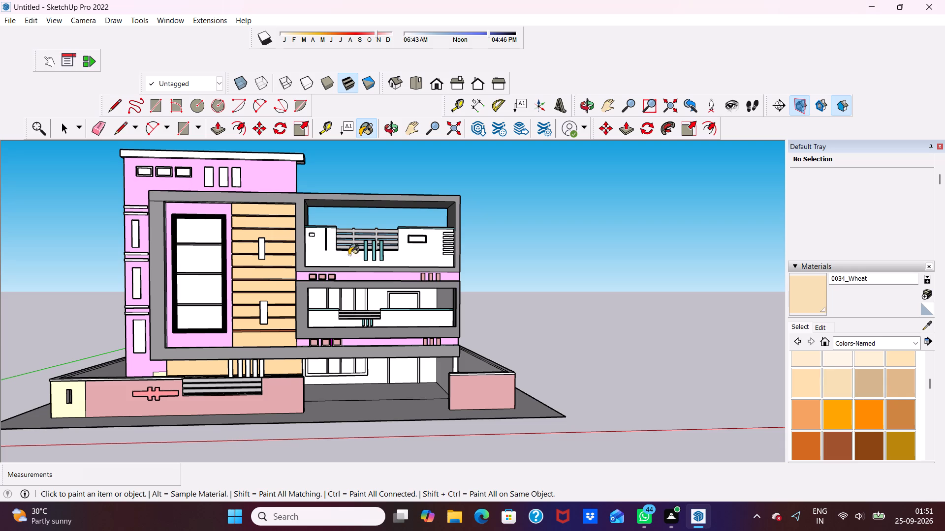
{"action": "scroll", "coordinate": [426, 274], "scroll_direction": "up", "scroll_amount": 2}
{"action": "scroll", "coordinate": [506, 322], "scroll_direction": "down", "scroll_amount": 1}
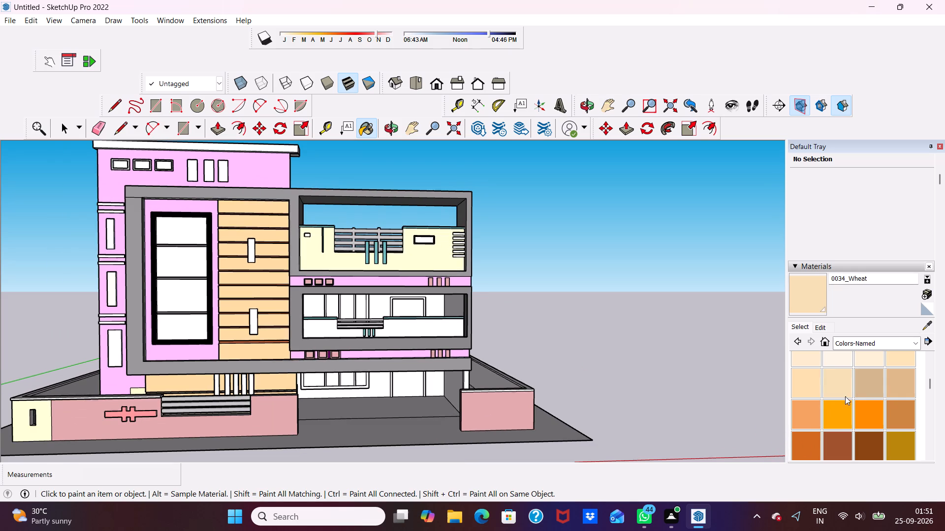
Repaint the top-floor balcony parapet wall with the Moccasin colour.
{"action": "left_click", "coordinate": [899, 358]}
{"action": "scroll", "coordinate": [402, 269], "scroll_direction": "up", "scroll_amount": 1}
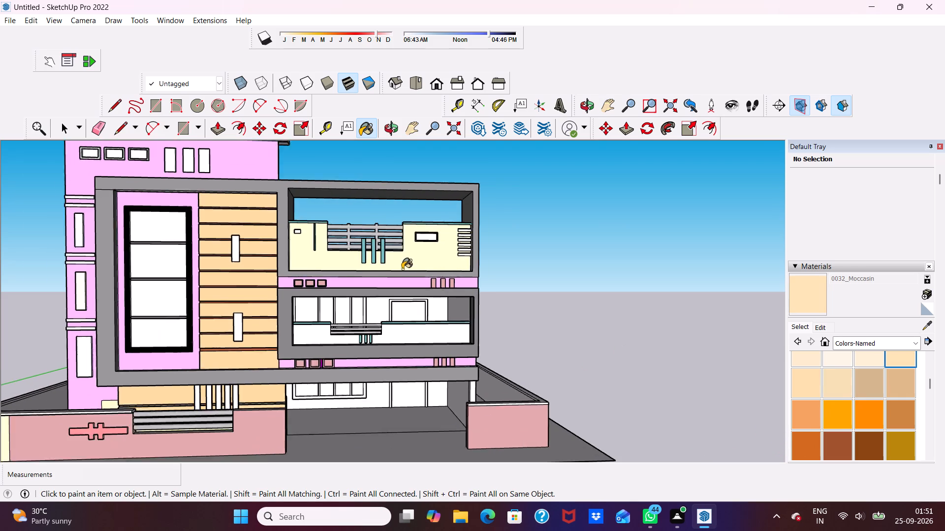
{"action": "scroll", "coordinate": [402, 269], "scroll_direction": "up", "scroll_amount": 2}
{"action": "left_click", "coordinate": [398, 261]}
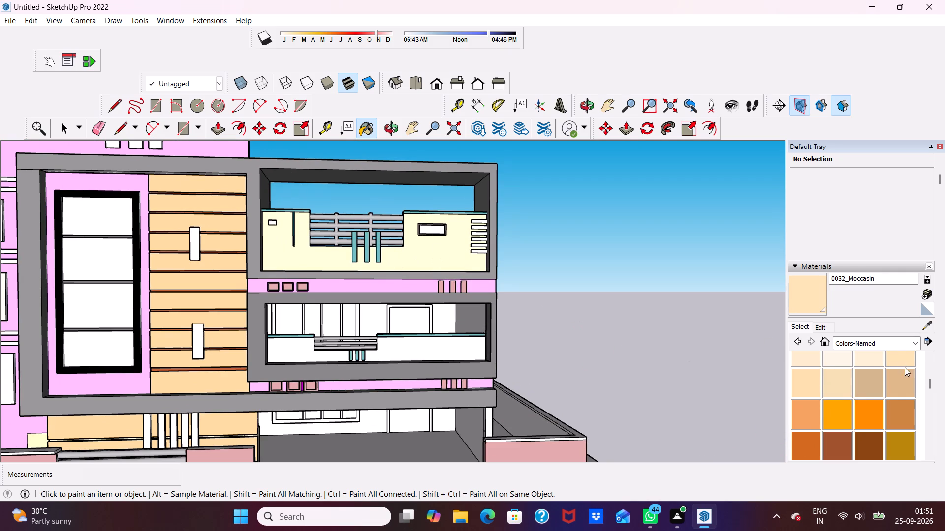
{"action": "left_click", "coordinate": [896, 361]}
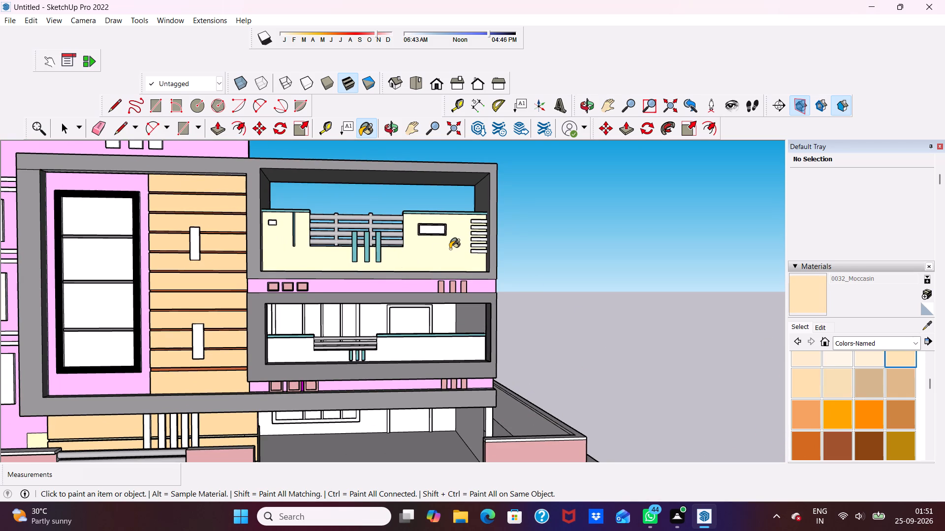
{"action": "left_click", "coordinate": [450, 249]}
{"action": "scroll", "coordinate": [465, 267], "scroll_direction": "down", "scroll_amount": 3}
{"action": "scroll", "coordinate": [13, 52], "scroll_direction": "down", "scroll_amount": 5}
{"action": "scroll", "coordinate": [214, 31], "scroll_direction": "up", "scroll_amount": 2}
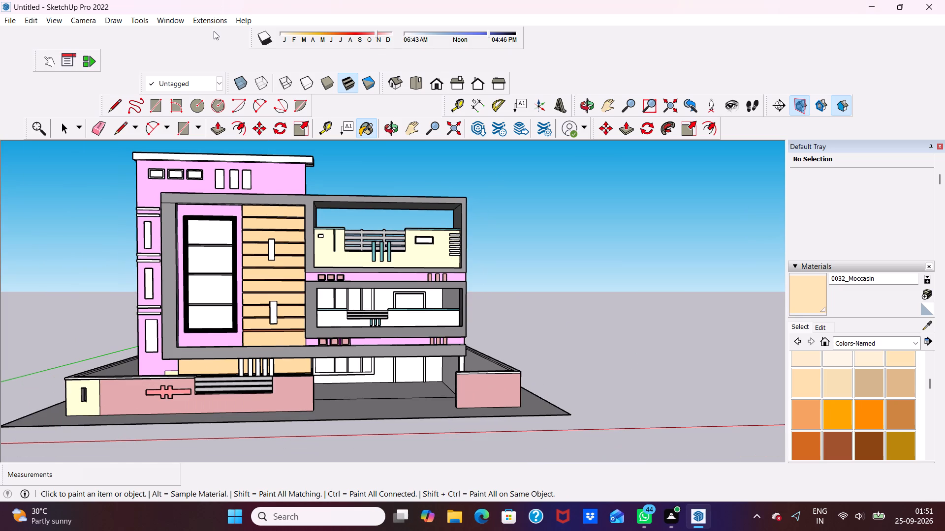
Paint the top-floor balcony parapet wall with Formica Beige from the Synthetic Surfaces materials.
{"action": "scroll", "coordinate": [214, 31], "scroll_direction": "up", "scroll_amount": 2}
{"action": "scroll", "coordinate": [68, 12], "scroll_direction": "down", "scroll_amount": 5}
{"action": "scroll", "coordinate": [299, 228], "scroll_direction": "up", "scroll_amount": 5}
{"action": "scroll", "coordinate": [299, 228], "scroll_direction": "down", "scroll_amount": 4}
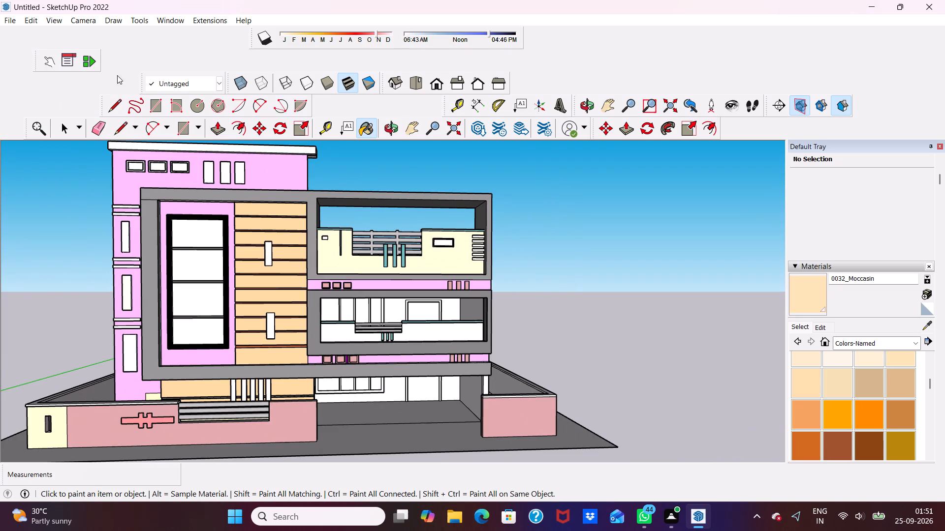
{"action": "scroll", "coordinate": [859, 414], "scroll_direction": "down", "scroll_amount": 2}
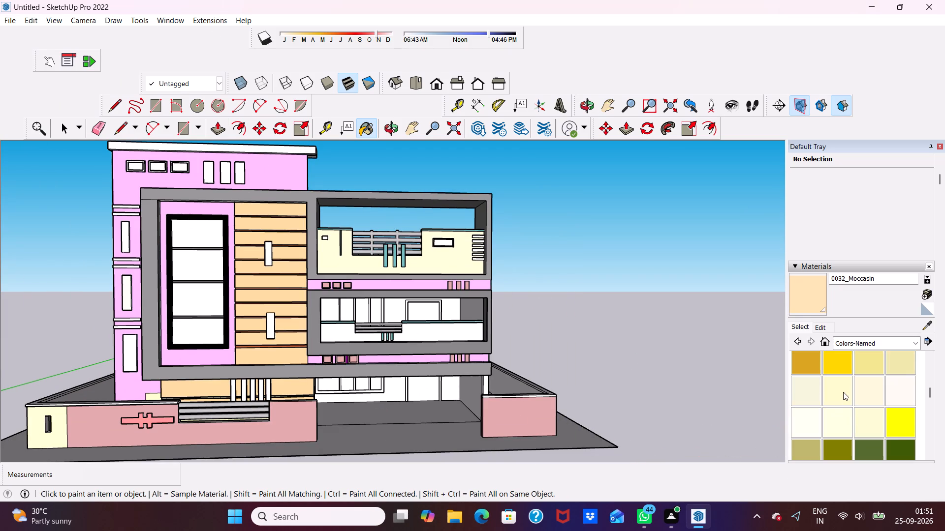
{"action": "scroll", "coordinate": [843, 392], "scroll_direction": "up", "scroll_amount": 5}
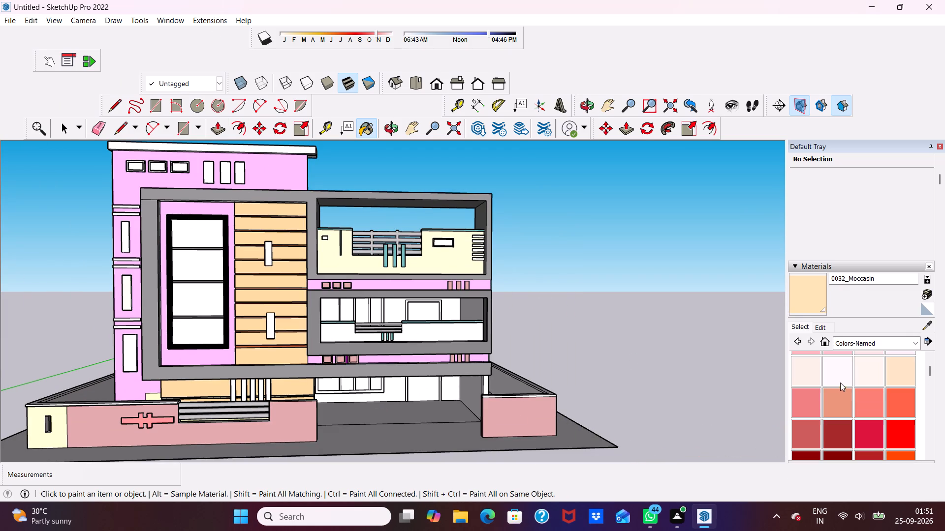
{"action": "scroll", "coordinate": [849, 373], "scroll_direction": "up", "scroll_amount": 2}
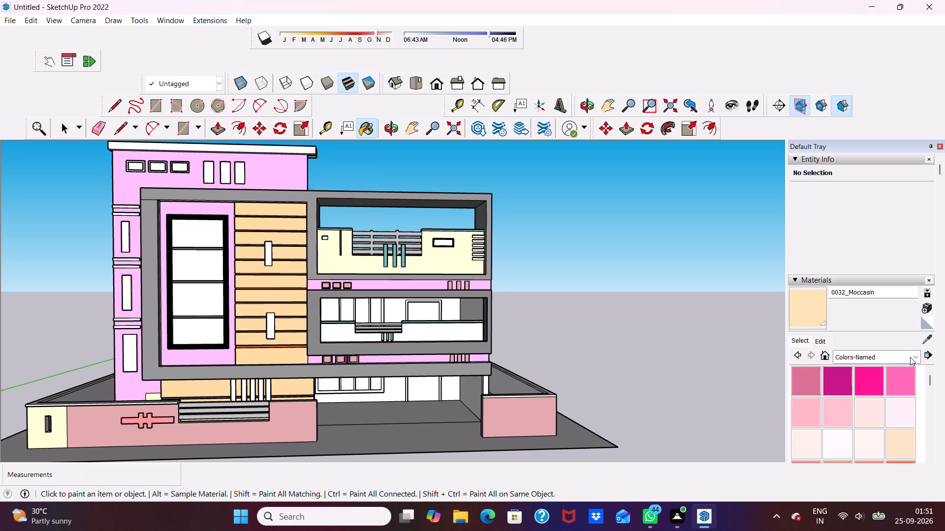
{"action": "left_click", "coordinate": [911, 356]}
{"action": "left_click", "coordinate": [880, 480]}
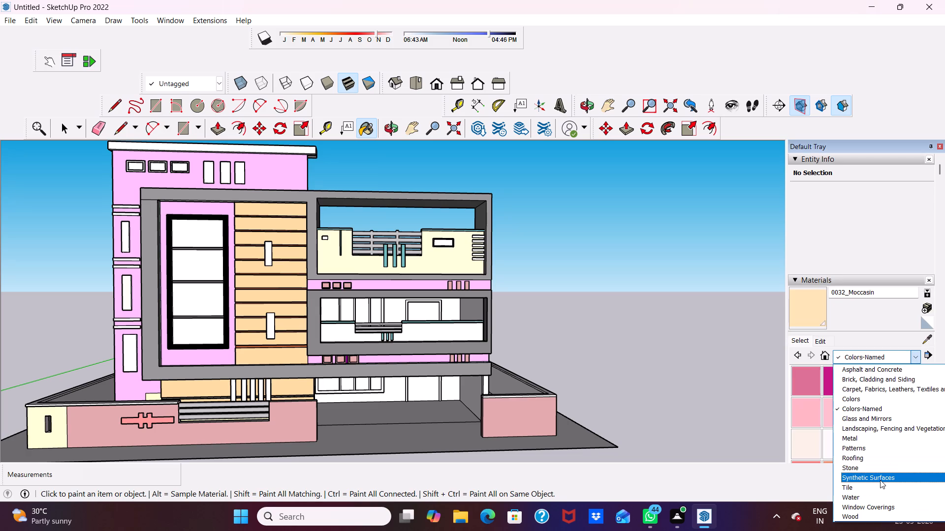
{"action": "left_click", "coordinate": [802, 380]}
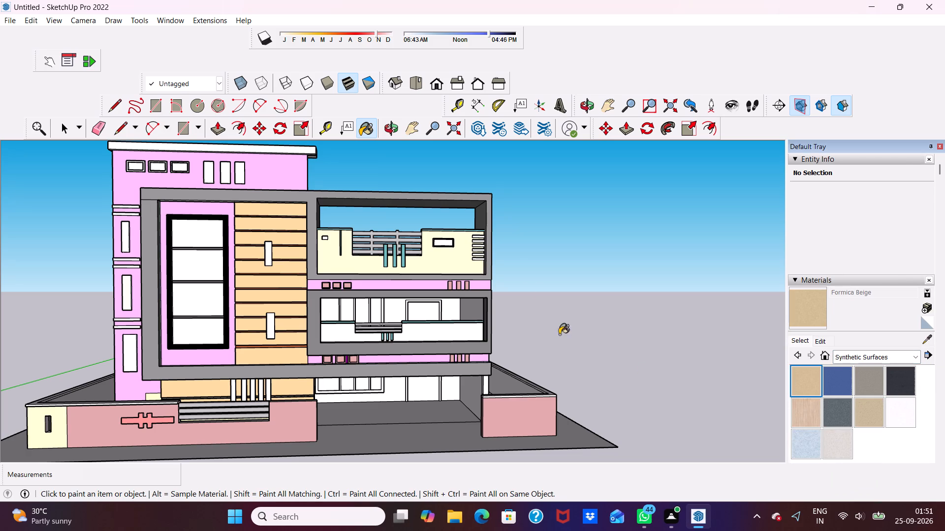
{"action": "scroll", "coordinate": [524, 291], "scroll_direction": "up", "scroll_amount": 4}
{"action": "left_click", "coordinate": [392, 256]}
Paint the parapet wall of the balcony below with the same Formica Beige.
{"action": "scroll", "coordinate": [399, 280], "scroll_direction": "up", "scroll_amount": 3}
{"action": "scroll", "coordinate": [357, 398], "scroll_direction": "down", "scroll_amount": 4}
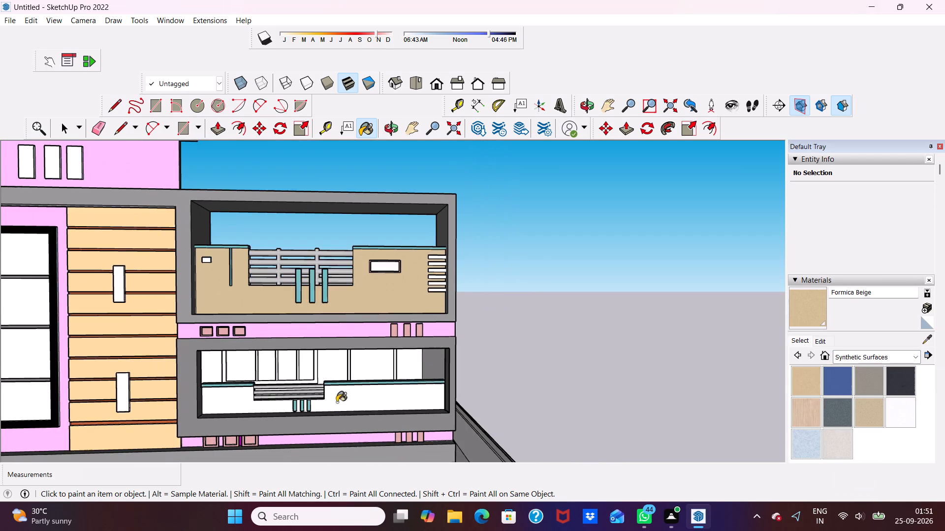
{"action": "scroll", "coordinate": [360, 406], "scroll_direction": "up", "scroll_amount": 1}
{"action": "left_click", "coordinate": [359, 399]}
{"action": "scroll", "coordinate": [357, 394], "scroll_direction": "down", "scroll_amount": 5}
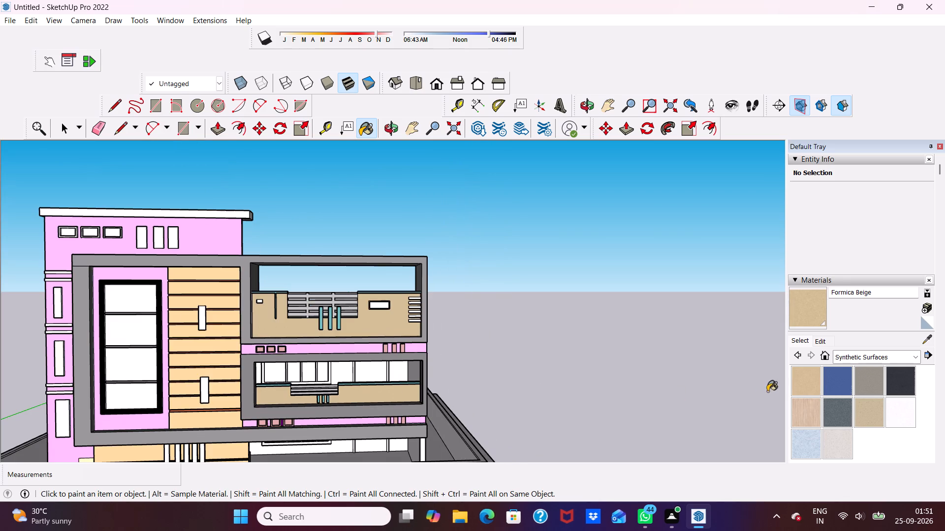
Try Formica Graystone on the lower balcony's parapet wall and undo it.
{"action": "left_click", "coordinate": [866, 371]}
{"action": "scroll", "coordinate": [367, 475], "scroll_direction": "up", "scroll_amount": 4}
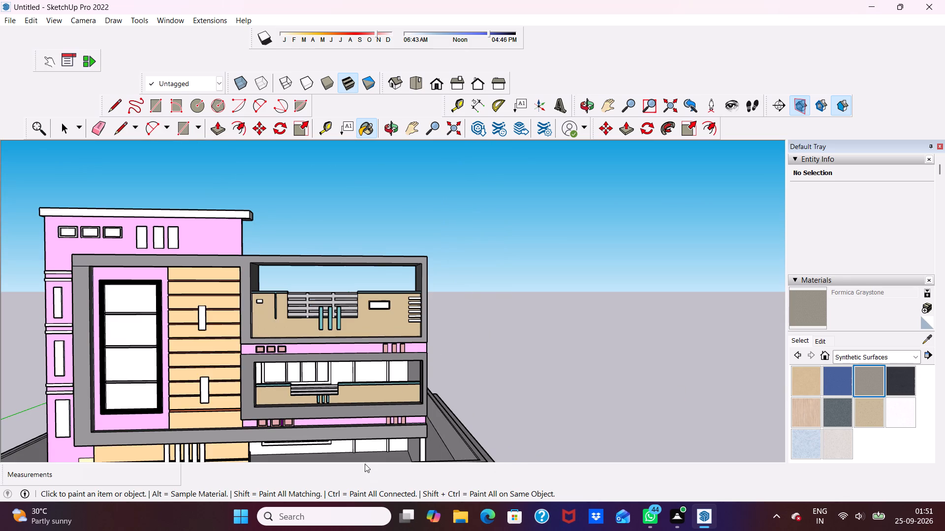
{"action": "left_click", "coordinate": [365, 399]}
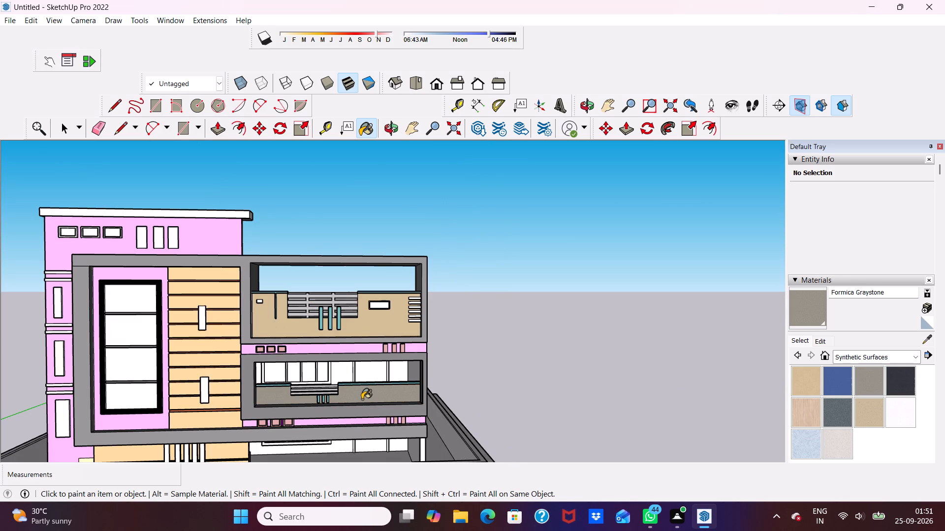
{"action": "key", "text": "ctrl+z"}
Examine both balconies and the front elevation from several angles to review the parapet finish and unpainted details.
{"action": "scroll", "coordinate": [362, 399], "scroll_direction": "down", "scroll_amount": 5}
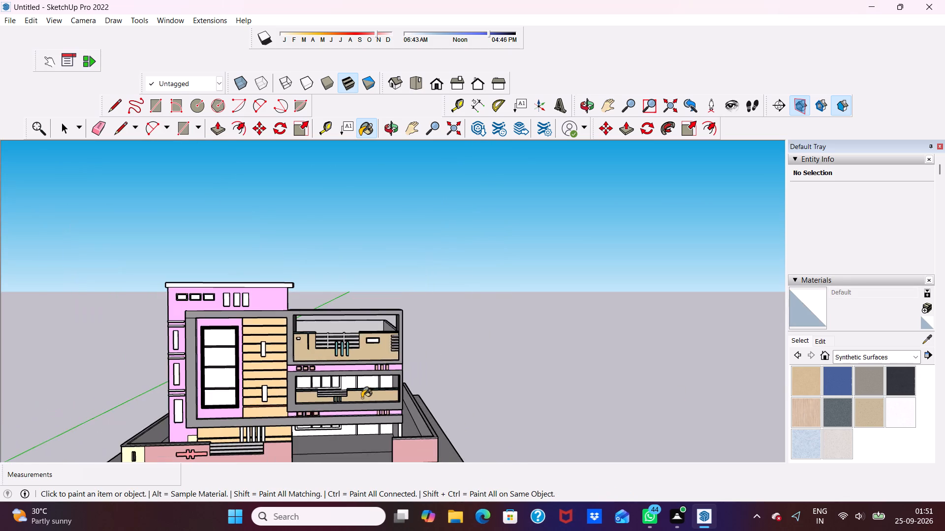
{"action": "middle_click_drag", "start_coordinate": [365, 399], "coordinate": [329, 411]}
{"action": "scroll", "coordinate": [329, 411], "scroll_direction": "up", "scroll_amount": 9}
{"action": "scroll", "coordinate": [303, 434], "scroll_direction": "down", "scroll_amount": 2}
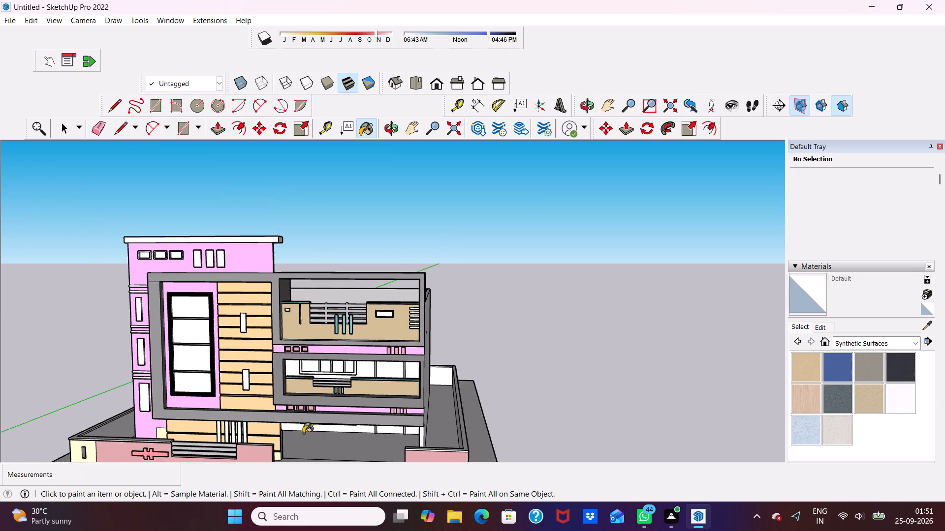
{"action": "scroll", "coordinate": [303, 433], "scroll_direction": "down", "scroll_amount": 1}
{"action": "middle_click_drag", "start_coordinate": [306, 433], "coordinate": [335, 397]}
{"action": "scroll", "coordinate": [334, 397], "scroll_direction": "up", "scroll_amount": 15}
{"action": "scroll", "coordinate": [309, 365], "scroll_direction": "down", "scroll_amount": 3}
{"action": "middle_click_drag", "start_coordinate": [289, 345], "coordinate": [295, 398]}
{"action": "scroll", "coordinate": [274, 363], "scroll_direction": "up", "scroll_amount": 1}
{"action": "scroll", "coordinate": [274, 362], "scroll_direction": "down", "scroll_amount": 5}
{"action": "middle_click_drag", "start_coordinate": [309, 409], "coordinate": [308, 332]}
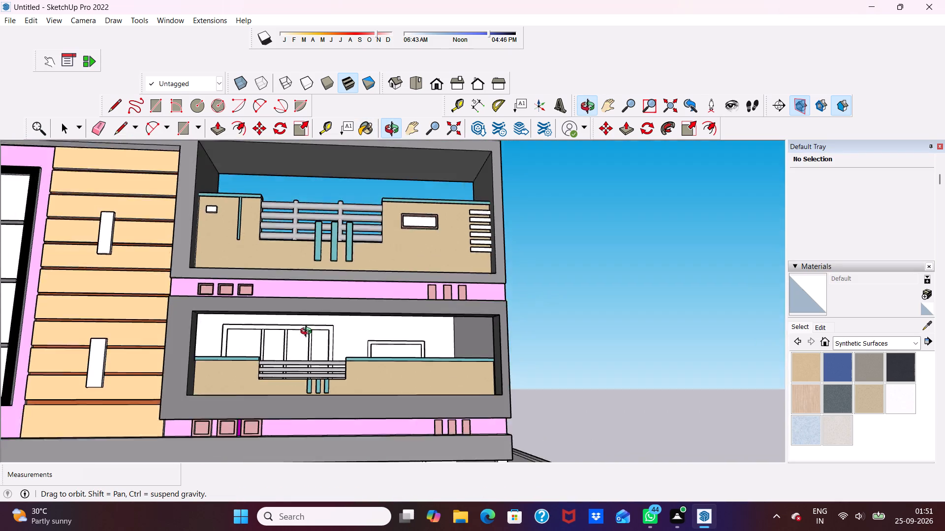
{"action": "middle_click_drag", "start_coordinate": [308, 332], "coordinate": [293, 355]}
{"action": "middle_click", "coordinate": [295, 354]}
{"action": "scroll", "coordinate": [294, 352], "scroll_direction": "down", "scroll_amount": 3}
{"action": "scroll", "coordinate": [415, 255], "scroll_direction": "up", "scroll_amount": 3}
{"action": "scroll", "coordinate": [528, 333], "scroll_direction": "up", "scroll_amount": 1}
Paint the upper two horizontal strips at the end of the top-floor balcony parapet with Formica Laminate Light.
{"action": "left_click", "coordinate": [812, 398]}
{"action": "scroll", "coordinate": [545, 293], "scroll_direction": "up", "scroll_amount": 4}
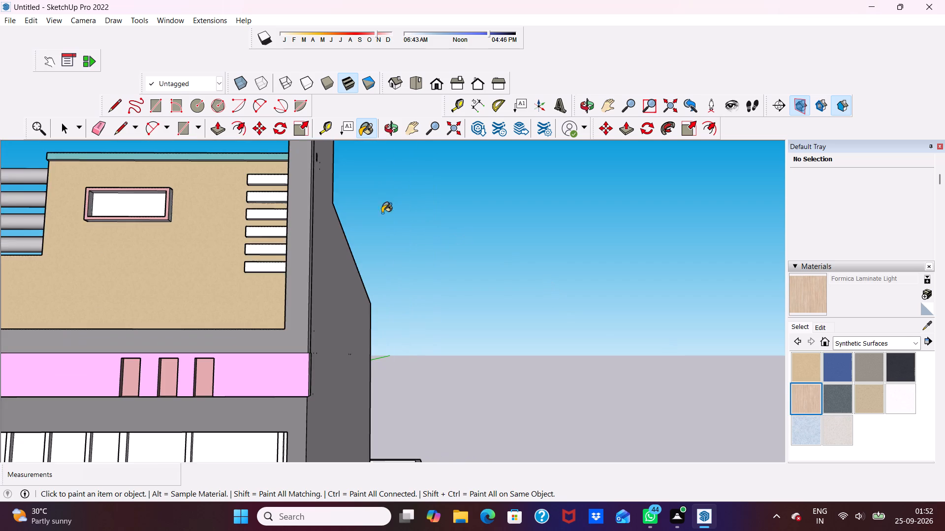
{"action": "scroll", "coordinate": [308, 197], "scroll_direction": "up", "scroll_amount": 3}
{"action": "left_click", "coordinate": [249, 178]}
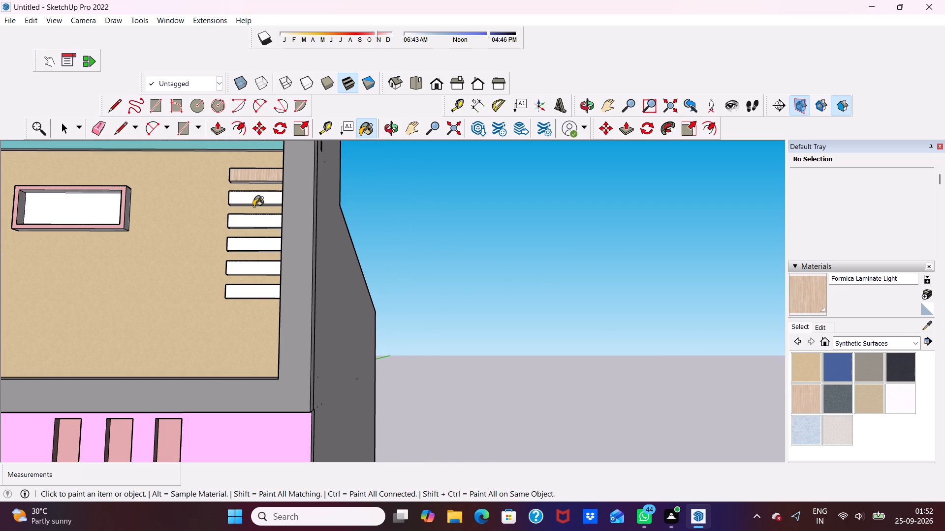
{"action": "left_click", "coordinate": [246, 202]}
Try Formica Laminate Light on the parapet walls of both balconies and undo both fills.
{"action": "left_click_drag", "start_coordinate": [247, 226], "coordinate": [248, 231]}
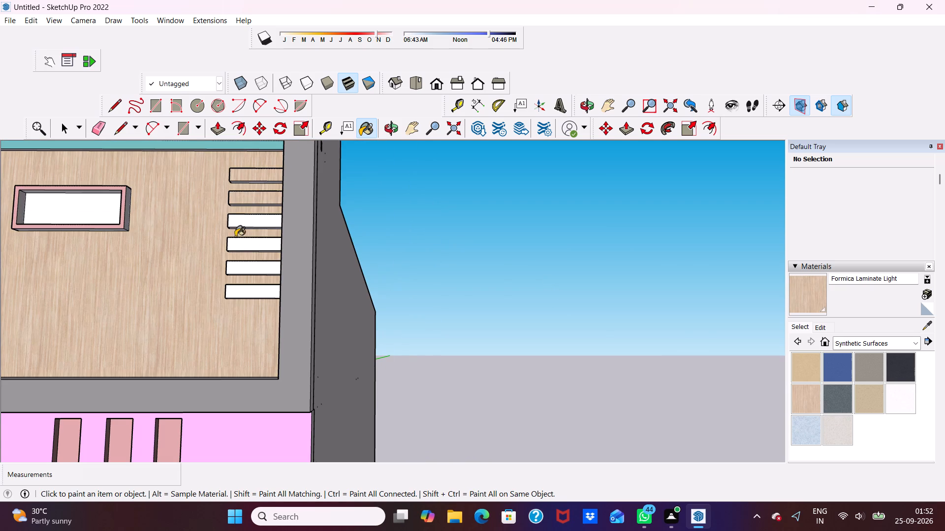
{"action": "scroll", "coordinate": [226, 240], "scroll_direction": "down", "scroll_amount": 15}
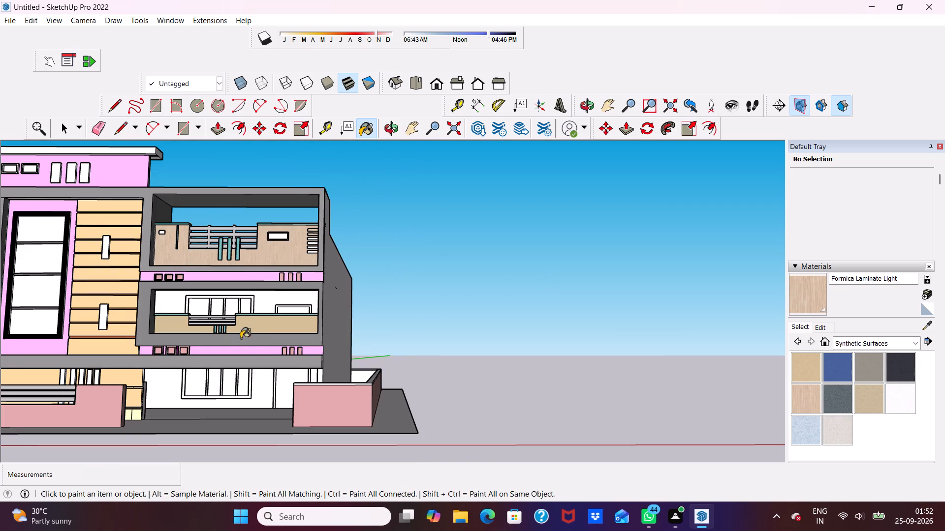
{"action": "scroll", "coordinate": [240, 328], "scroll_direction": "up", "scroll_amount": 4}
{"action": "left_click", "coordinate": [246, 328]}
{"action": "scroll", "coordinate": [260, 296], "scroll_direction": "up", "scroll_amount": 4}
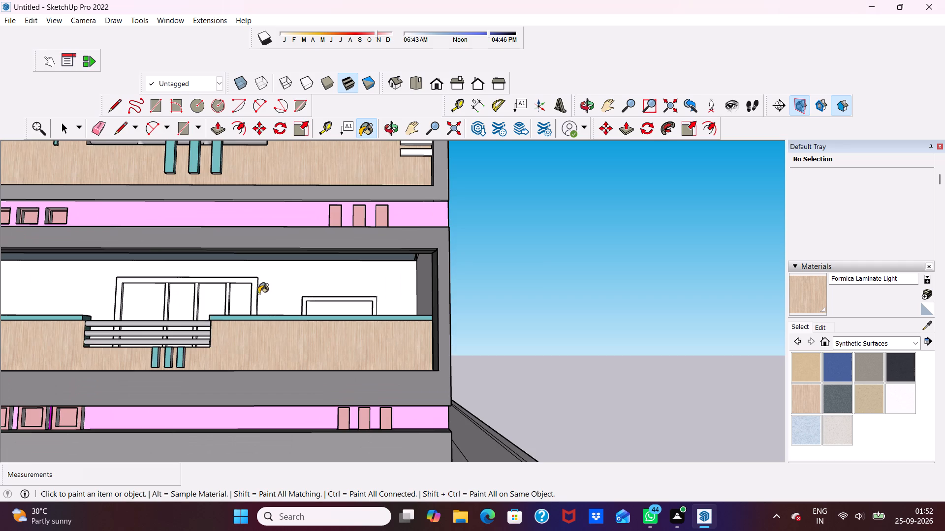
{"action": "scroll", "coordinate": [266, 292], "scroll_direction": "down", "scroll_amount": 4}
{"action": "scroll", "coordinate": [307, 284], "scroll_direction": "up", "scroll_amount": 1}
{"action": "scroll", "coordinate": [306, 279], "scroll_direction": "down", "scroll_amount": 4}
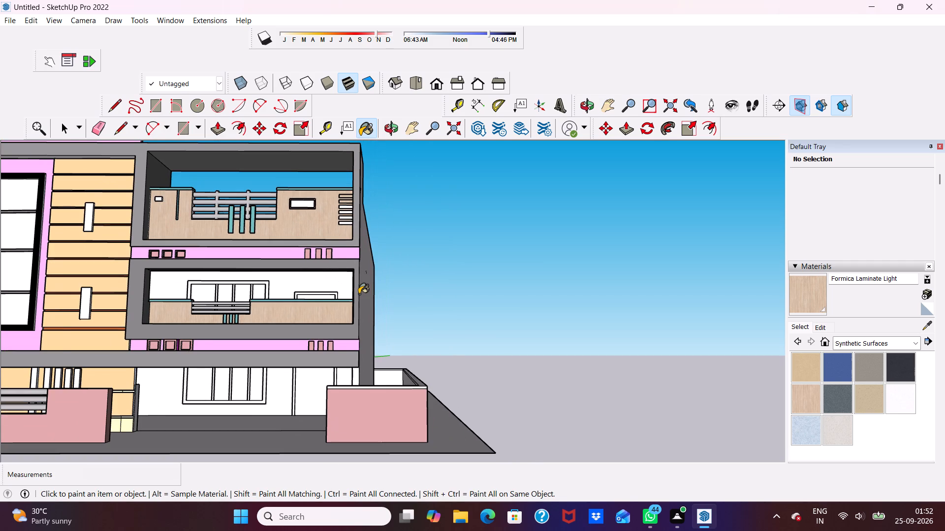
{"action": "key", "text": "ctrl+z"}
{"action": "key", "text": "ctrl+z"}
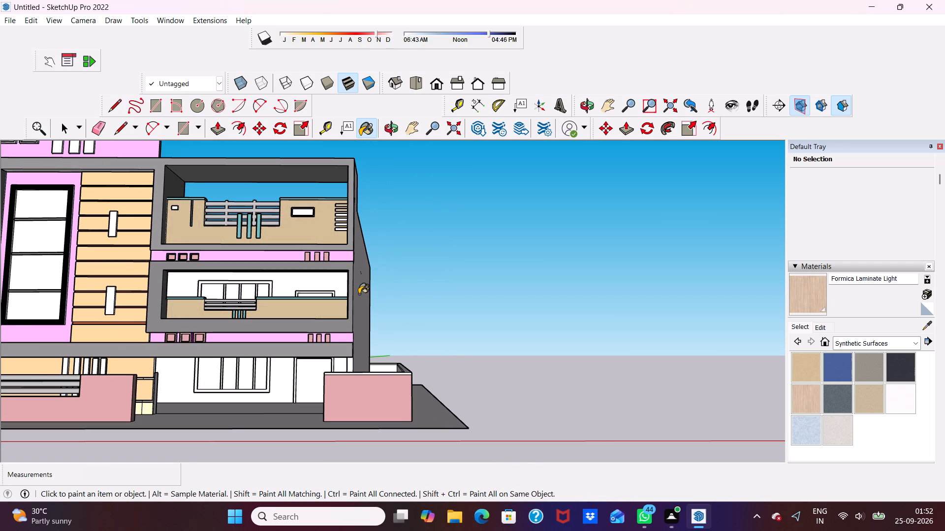
Paint the remaining four horizontal strips on the top-floor balcony parapet with Formica Laminate Light.
{"action": "scroll", "coordinate": [357, 293], "scroll_direction": "up", "scroll_amount": 4}
{"action": "scroll", "coordinate": [279, 161], "scroll_direction": "up", "scroll_amount": 8}
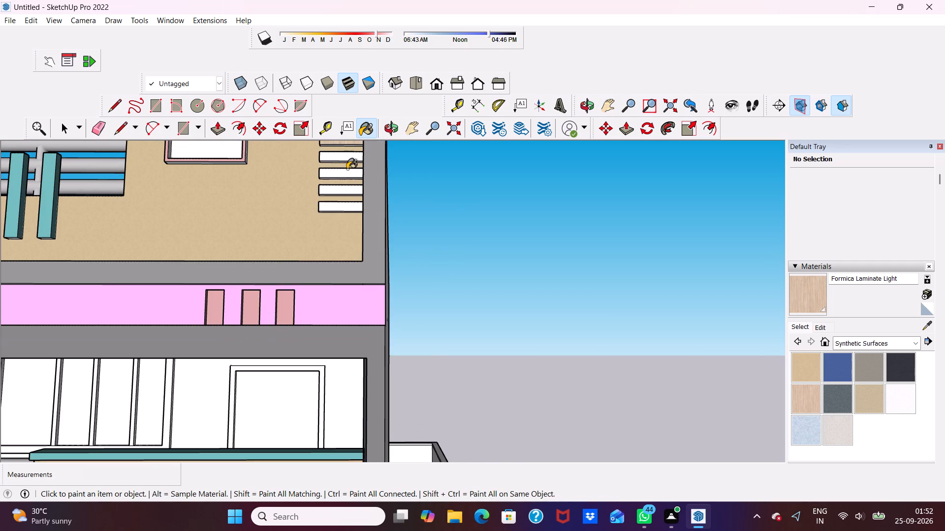
{"action": "left_click", "coordinate": [348, 156]}
{"action": "left_click", "coordinate": [346, 177]}
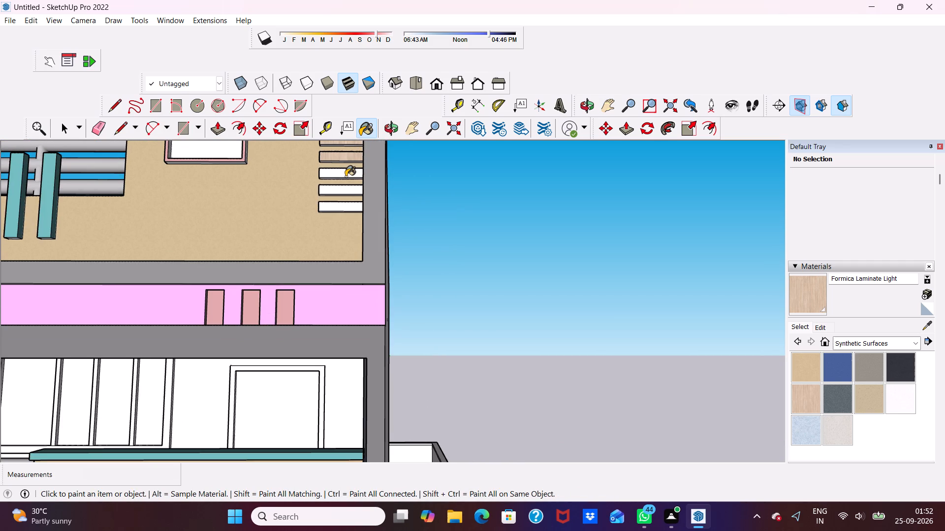
{"action": "left_click", "coordinate": [346, 191]}
{"action": "left_click", "coordinate": [344, 208]}
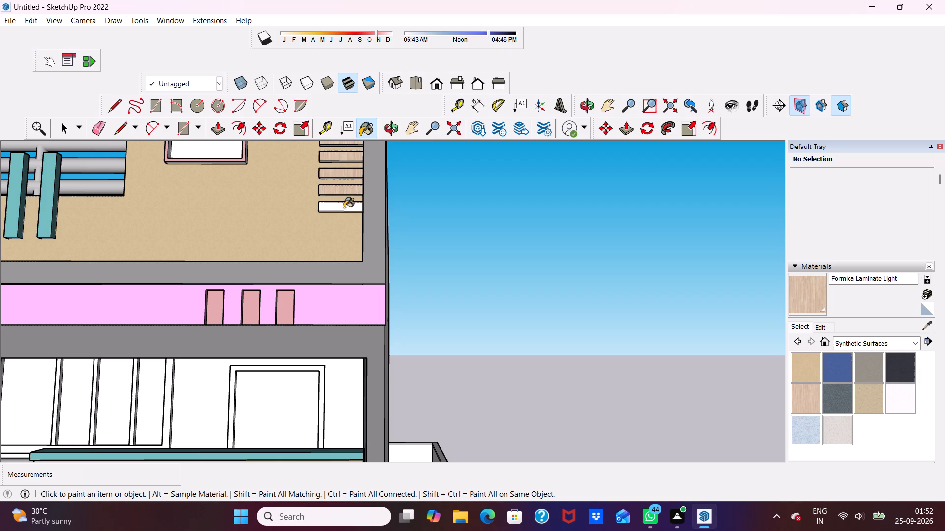
Examine the finished parapet strips and the lower balcony's unpainted back wall from near and far.
{"action": "scroll", "coordinate": [323, 205], "scroll_direction": "down", "scroll_amount": 3}
{"action": "scroll", "coordinate": [331, 213], "scroll_direction": "up", "scroll_amount": 1}
{"action": "scroll", "coordinate": [343, 220], "scroll_direction": "down", "scroll_amount": 12}
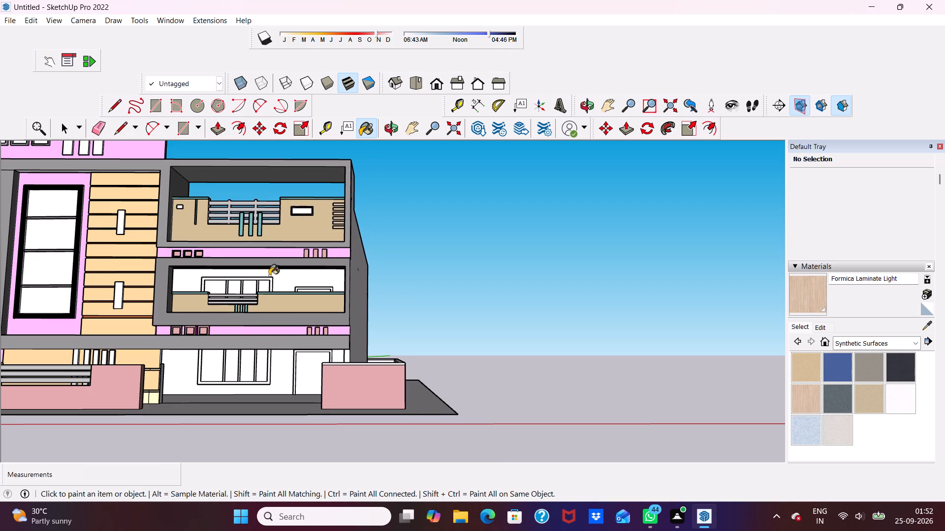
{"action": "scroll", "coordinate": [299, 274], "scroll_direction": "up", "scroll_amount": 2}
{"action": "scroll", "coordinate": [300, 275], "scroll_direction": "down", "scroll_amount": 5}
{"action": "scroll", "coordinate": [289, 305], "scroll_direction": "up", "scroll_amount": 12}
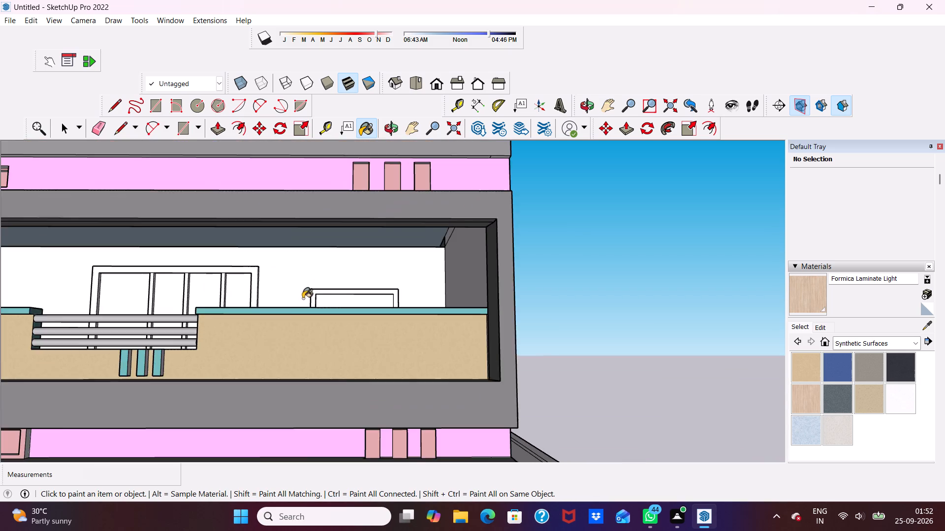
{"action": "scroll", "coordinate": [279, 322], "scroll_direction": "down", "scroll_amount": 4}
{"action": "scroll", "coordinate": [246, 358], "scroll_direction": "down", "scroll_amount": 11}
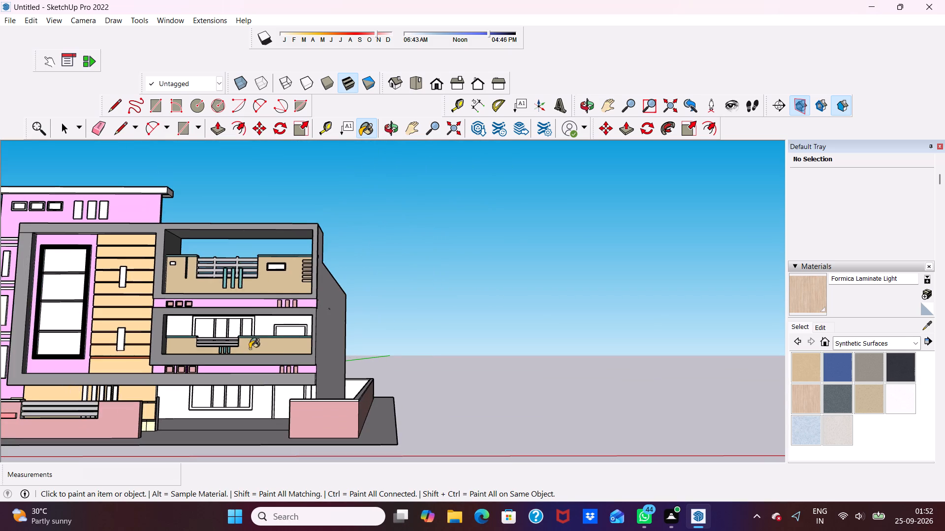
Paint the two recessed rectangular ornaments on the top-floor balcony parapet with Formica Laminate Light.
{"action": "scroll", "coordinate": [285, 262], "scroll_direction": "up", "scroll_amount": 7}
{"action": "left_click", "coordinate": [270, 272]}
{"action": "scroll", "coordinate": [15, 311], "scroll_direction": "up", "scroll_amount": 3}
{"action": "left_click", "coordinate": [62, 253]}
Examine the painted top-floor parapet and the front facade from near and far and from several angles.
{"action": "scroll", "coordinate": [63, 253], "scroll_direction": "up", "scroll_amount": 3}
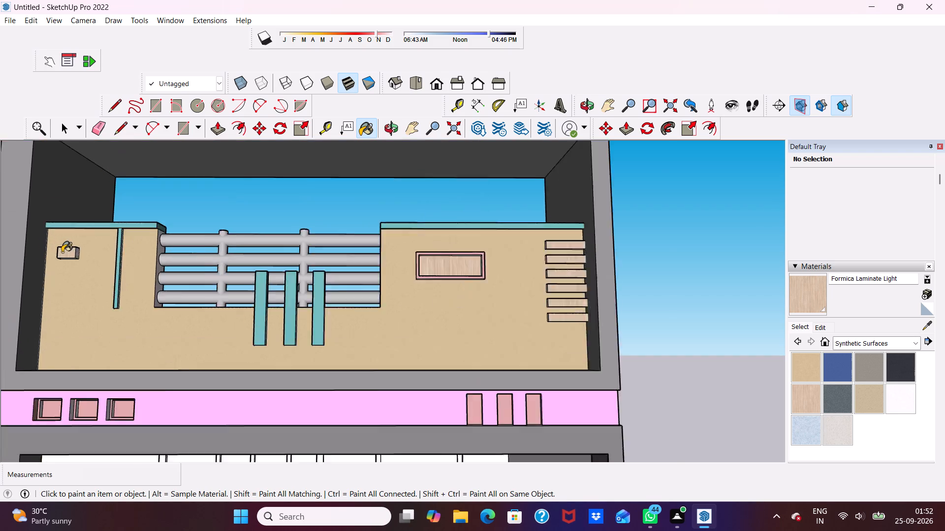
{"action": "scroll", "coordinate": [62, 252], "scroll_direction": "up", "scroll_amount": 2}
{"action": "scroll", "coordinate": [229, 217], "scroll_direction": "down", "scroll_amount": 4}
{"action": "scroll", "coordinate": [230, 223], "scroll_direction": "up", "scroll_amount": 1}
{"action": "scroll", "coordinate": [234, 237], "scroll_direction": "down", "scroll_amount": 1}
{"action": "middle_click_drag", "start_coordinate": [116, 317], "coordinate": [186, 289]}
{"action": "scroll", "coordinate": [195, 289], "scroll_direction": "down", "scroll_amount": 8}
{"action": "middle_click_drag", "start_coordinate": [244, 367], "coordinate": [174, 360]}
{"action": "scroll", "coordinate": [174, 360], "scroll_direction": "up", "scroll_amount": 2}
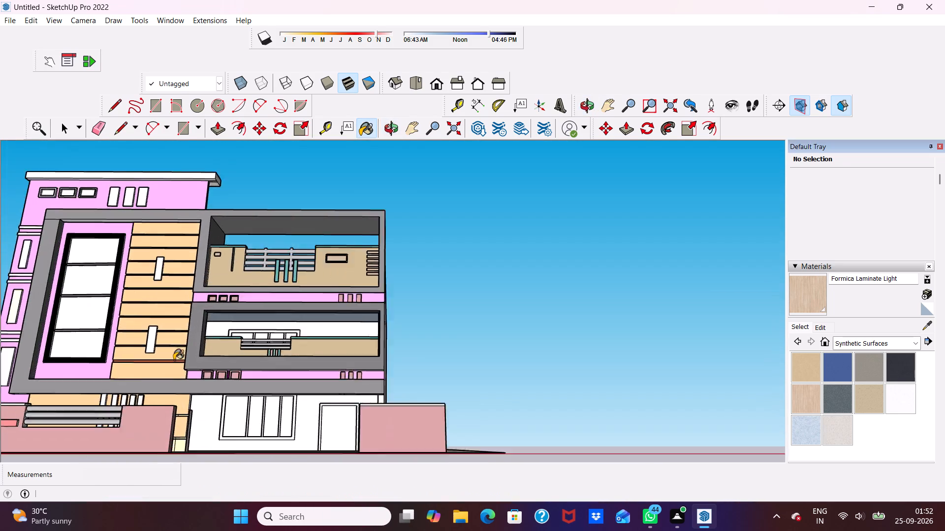
{"action": "scroll", "coordinate": [174, 360], "scroll_direction": "up", "scroll_amount": 2}
{"action": "scroll", "coordinate": [193, 358], "scroll_direction": "down", "scroll_amount": 5}
{"action": "middle_click_drag", "start_coordinate": [265, 362], "coordinate": [206, 411]}
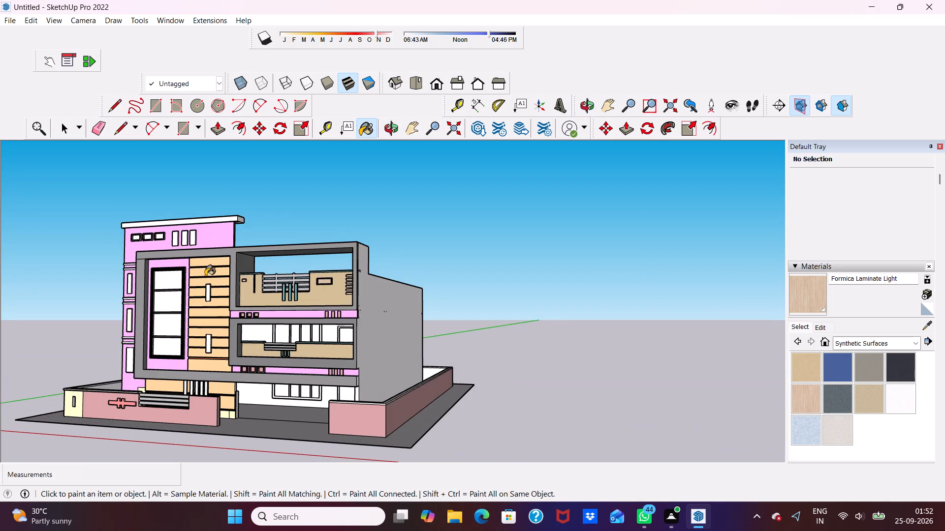
Paint the three tall vertical panels at the top of the pink tower wall with Terrazzo Light Blue.
{"action": "scroll", "coordinate": [198, 215], "scroll_direction": "up", "scroll_amount": 2}
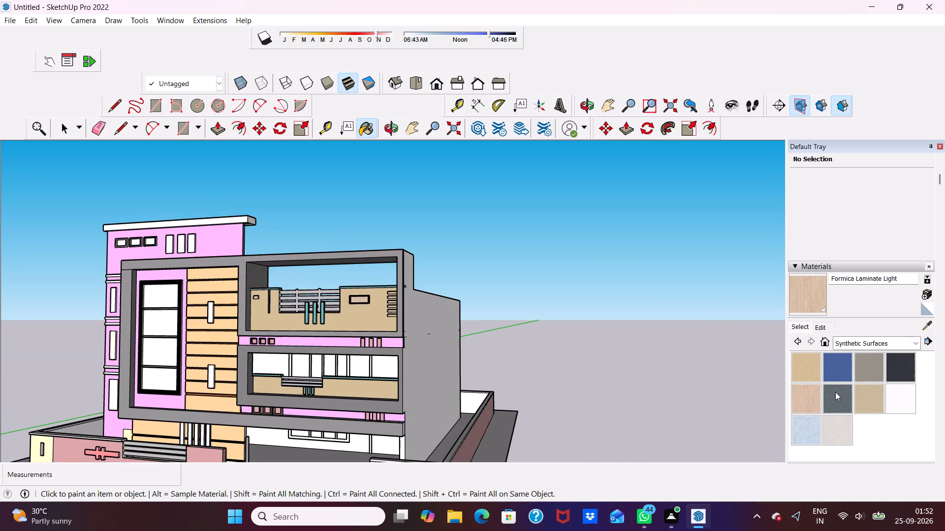
{"action": "left_click", "coordinate": [807, 427]}
{"action": "scroll", "coordinate": [110, 257], "scroll_direction": "up", "scroll_amount": 3}
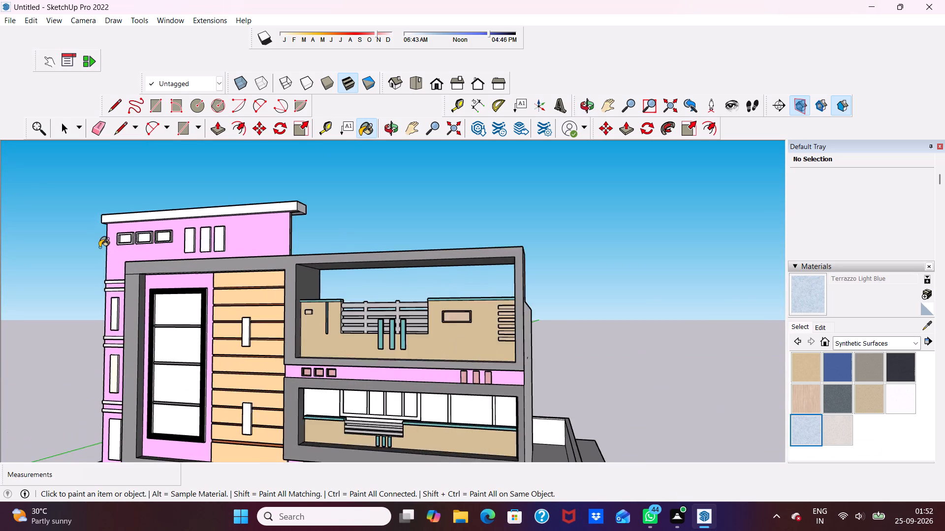
{"action": "scroll", "coordinate": [99, 247], "scroll_direction": "up", "scroll_amount": 5}
{"action": "left_click", "coordinate": [243, 231]}
{"action": "scroll", "coordinate": [255, 234], "scroll_direction": "up", "scroll_amount": 1}
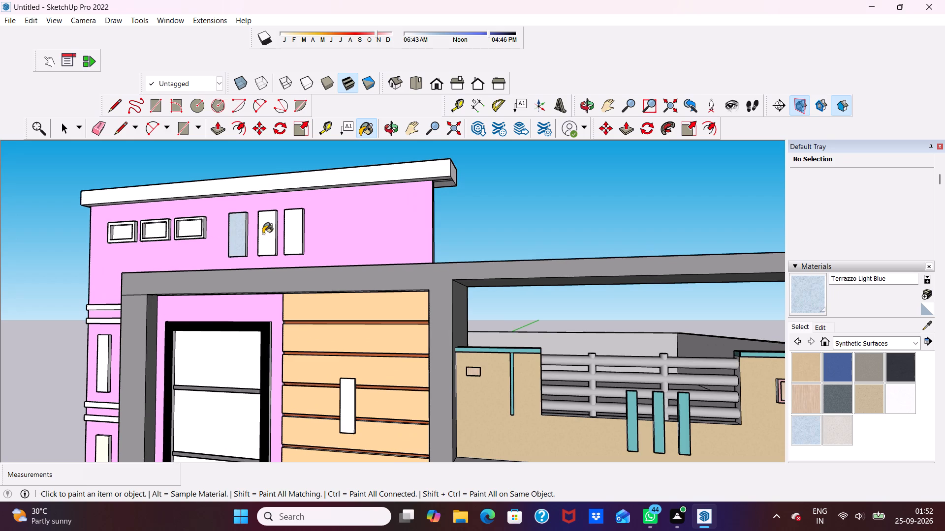
{"action": "left_click", "coordinate": [266, 232]}
{"action": "left_click", "coordinate": [294, 227]}
Paint the inner faces and frames of the three small rectangular ornaments on the upper tower wall with Terrazzo Light Blue.
{"action": "scroll", "coordinate": [285, 220], "scroll_direction": "down", "scroll_amount": 11}
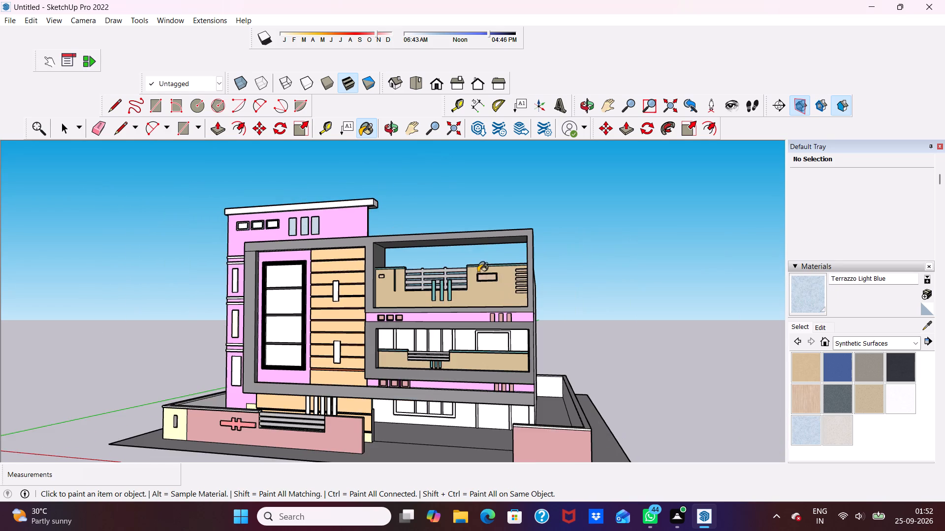
{"action": "scroll", "coordinate": [251, 239], "scroll_direction": "up", "scroll_amount": 9}
{"action": "left_click", "coordinate": [273, 213]}
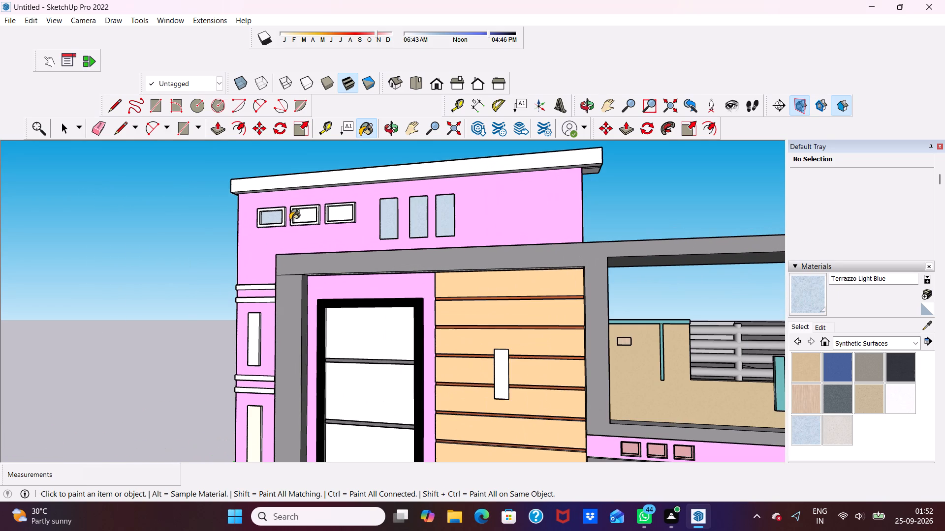
{"action": "left_click", "coordinate": [299, 217]}
{"action": "left_click", "coordinate": [338, 212]}
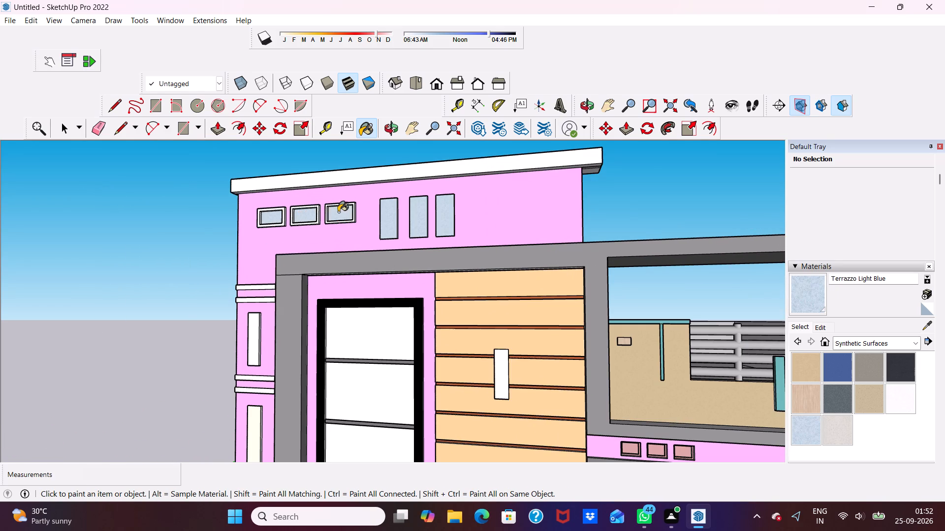
{"action": "scroll", "coordinate": [338, 212], "scroll_direction": "up", "scroll_amount": 5}
{"action": "left_click", "coordinate": [319, 212]}
{"action": "scroll", "coordinate": [315, 210], "scroll_direction": "up", "scroll_amount": 2}
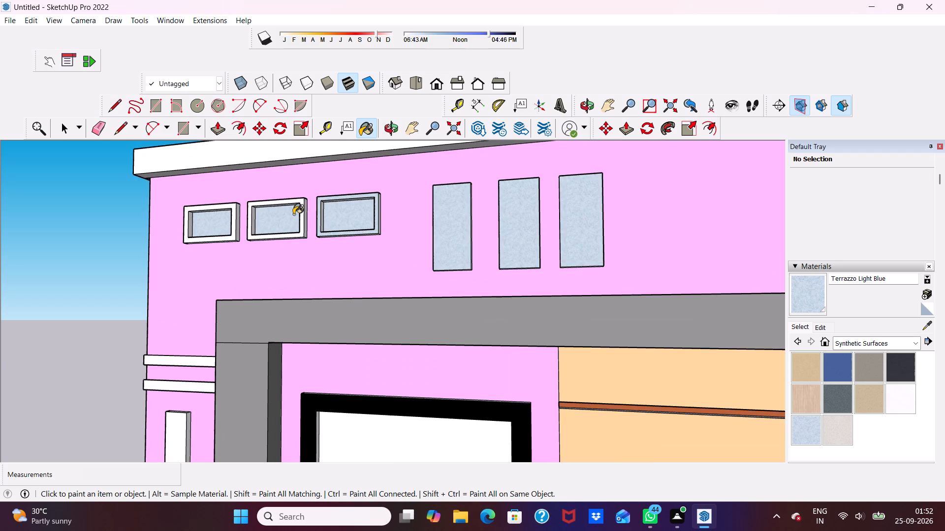
{"action": "left_click", "coordinate": [303, 216]}
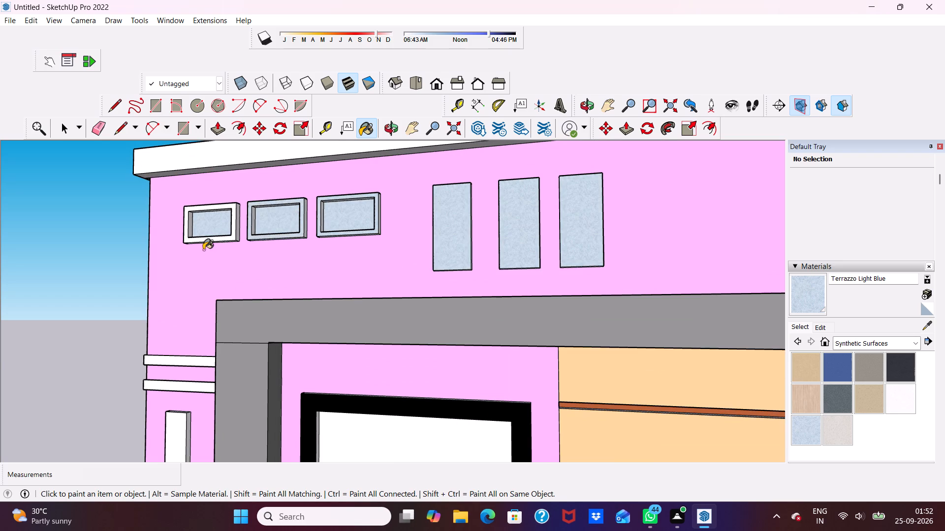
{"action": "left_click", "coordinate": [233, 222]}
Paint the middle and lower pairs of horizontal bands along the tower's outer edge with Formica Laminate Light.
{"action": "scroll", "coordinate": [231, 220], "scroll_direction": "down", "scroll_amount": 17}
{"action": "middle_click_drag", "start_coordinate": [410, 263], "coordinate": [502, 288]}
{"action": "scroll", "coordinate": [184, 387], "scroll_direction": "up", "scroll_amount": 3}
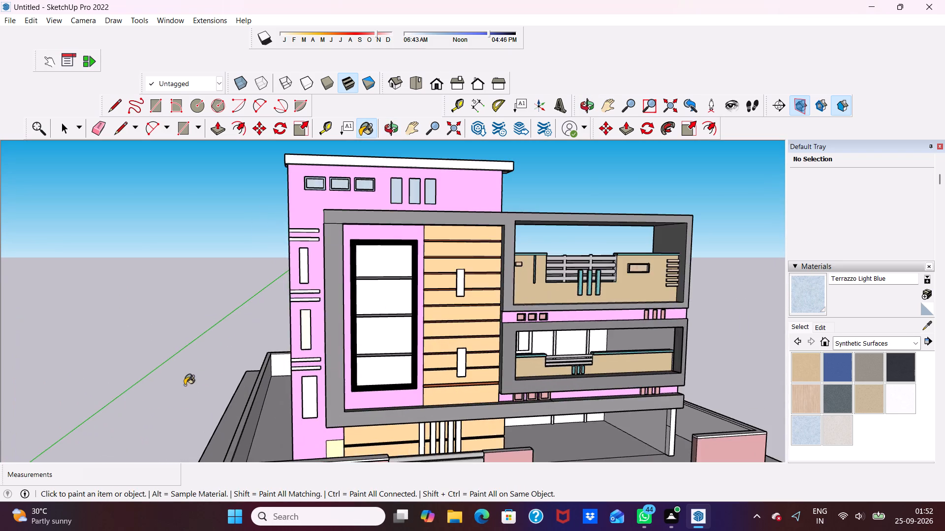
{"action": "scroll", "coordinate": [329, 378], "scroll_direction": "up", "scroll_amount": 3}
{"action": "scroll", "coordinate": [242, 333], "scroll_direction": "down", "scroll_amount": 5}
{"action": "scroll", "coordinate": [283, 355], "scroll_direction": "up", "scroll_amount": 5}
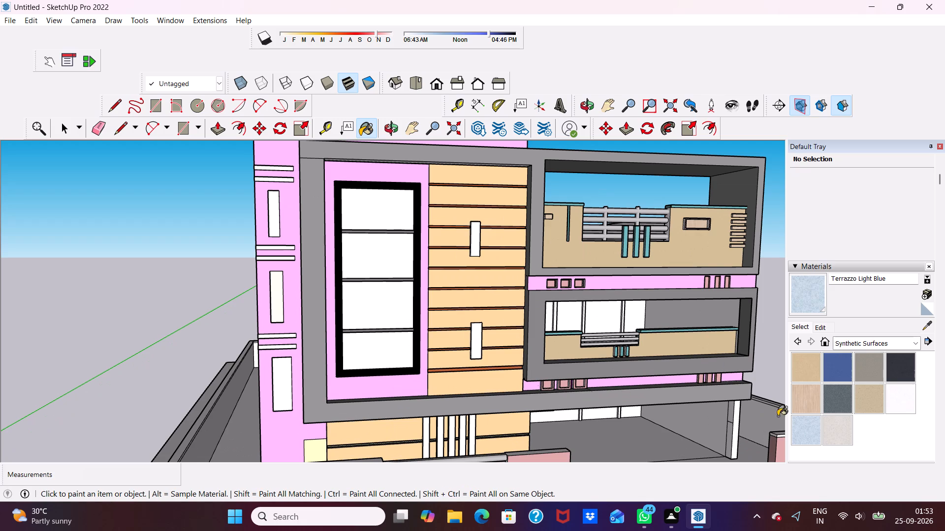
{"action": "left_click", "coordinate": [807, 396]}
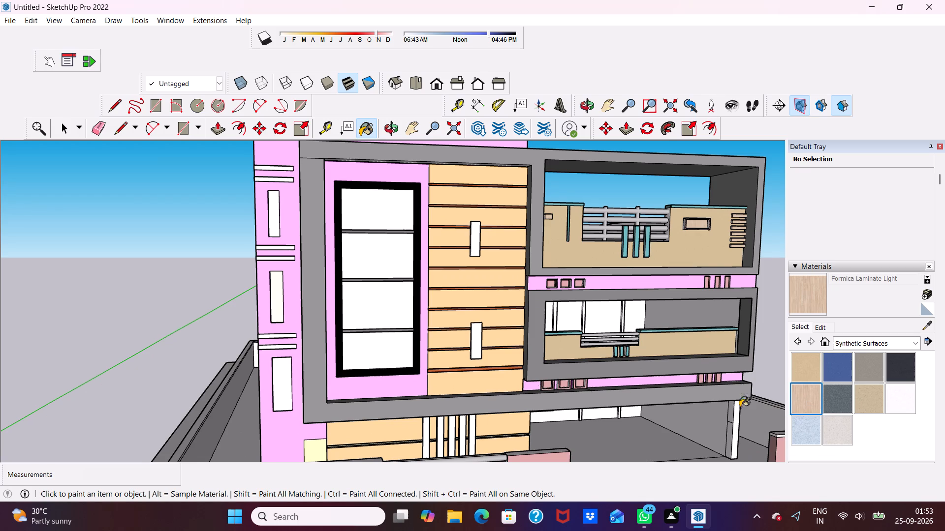
{"action": "scroll", "coordinate": [258, 332], "scroll_direction": "up", "scroll_amount": 3}
{"action": "left_click", "coordinate": [280, 237]}
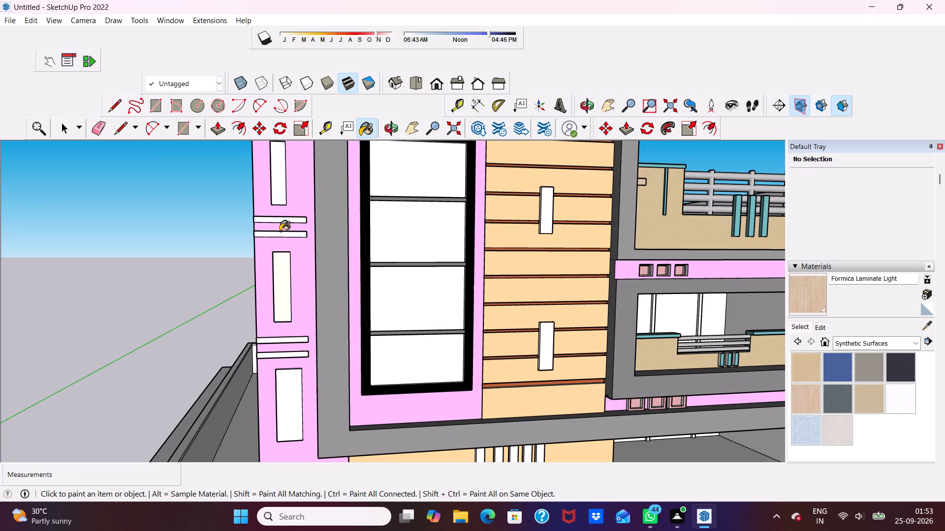
{"action": "left_click", "coordinate": [283, 233]}
{"action": "left_click", "coordinate": [282, 220]}
{"action": "scroll", "coordinate": [282, 220], "scroll_direction": "down", "scroll_amount": 1}
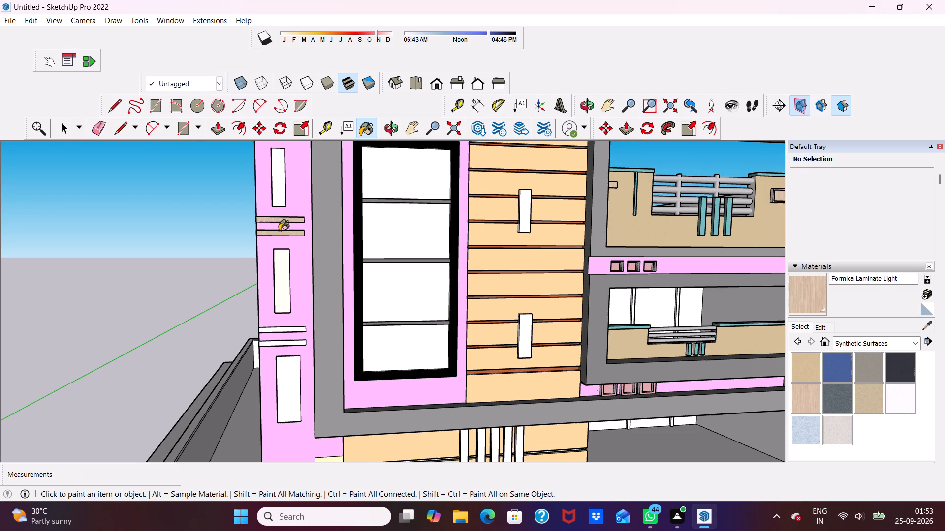
{"action": "left_click", "coordinate": [265, 328]}
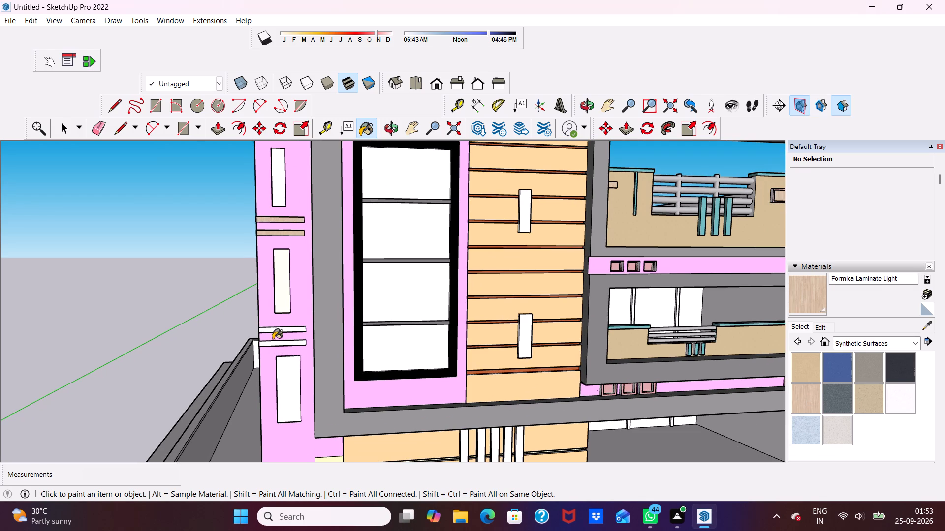
{"action": "left_click", "coordinate": [274, 344]}
{"action": "left_click", "coordinate": [272, 329]}
Paint the uppermost pair of horizontal bands on the tower with Formica Laminate Light, undoing the stray fill on the pink wall.
{"action": "scroll", "coordinate": [260, 335], "scroll_direction": "down", "scroll_amount": 5}
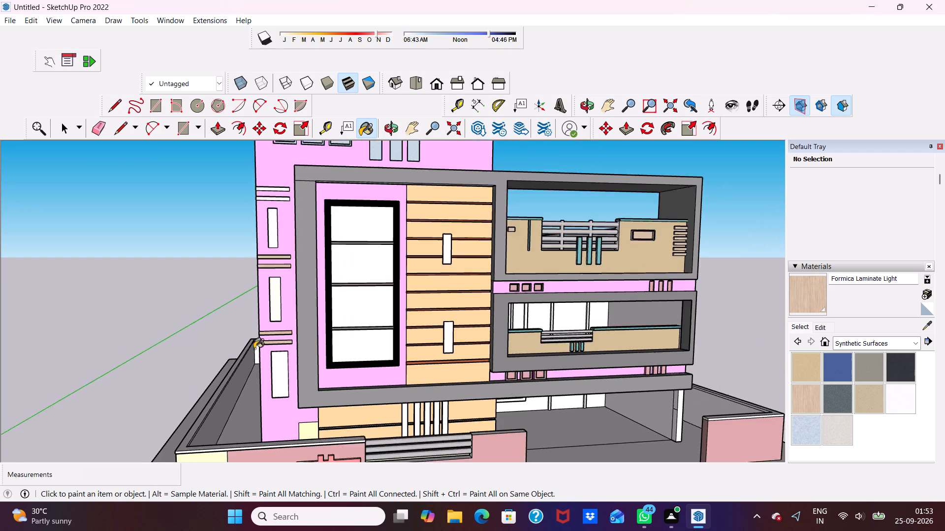
{"action": "scroll", "coordinate": [254, 349], "scroll_direction": "down", "scroll_amount": 5}
{"action": "scroll", "coordinate": [250, 268], "scroll_direction": "up", "scroll_amount": 7}
{"action": "left_click", "coordinate": [256, 272]}
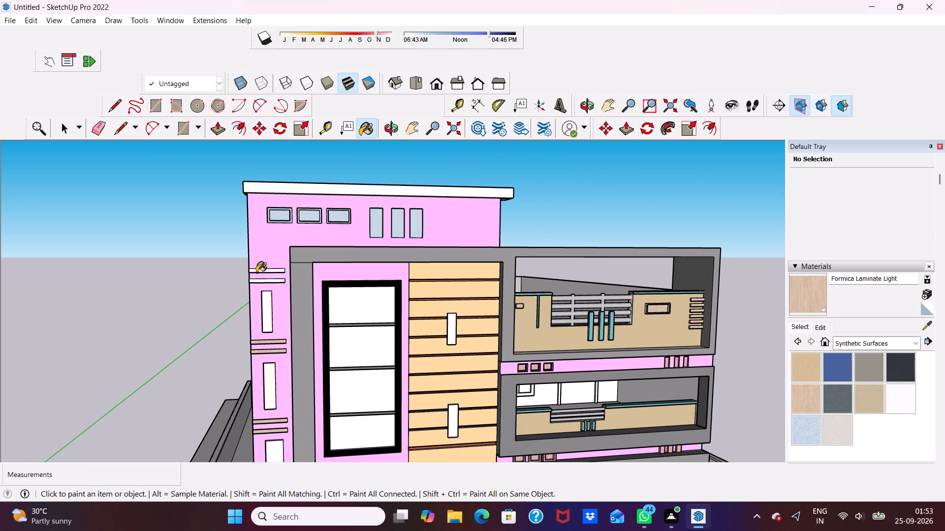
{"action": "scroll", "coordinate": [253, 267], "scroll_direction": "up", "scroll_amount": 5}
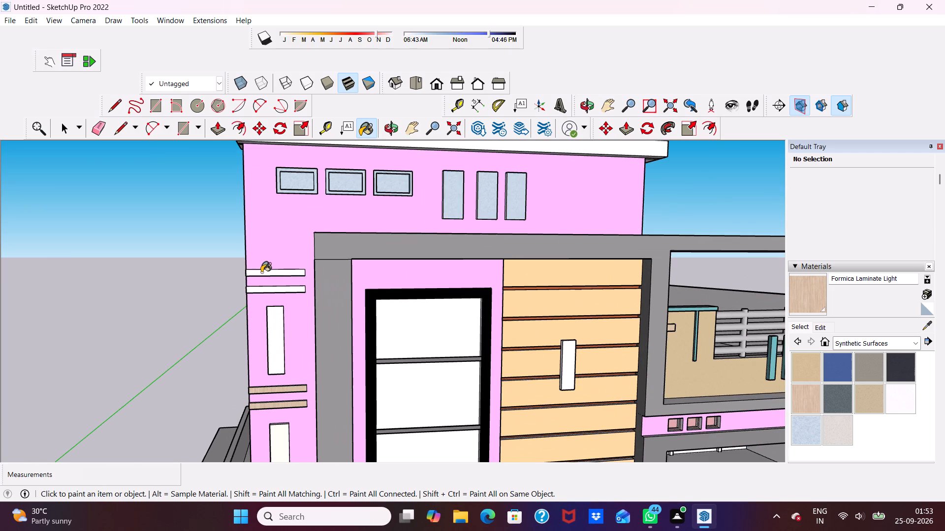
{"action": "left_click", "coordinate": [261, 273]}
{"action": "left_click", "coordinate": [261, 294]}
{"action": "scroll", "coordinate": [250, 302], "scroll_direction": "down", "scroll_amount": 2}
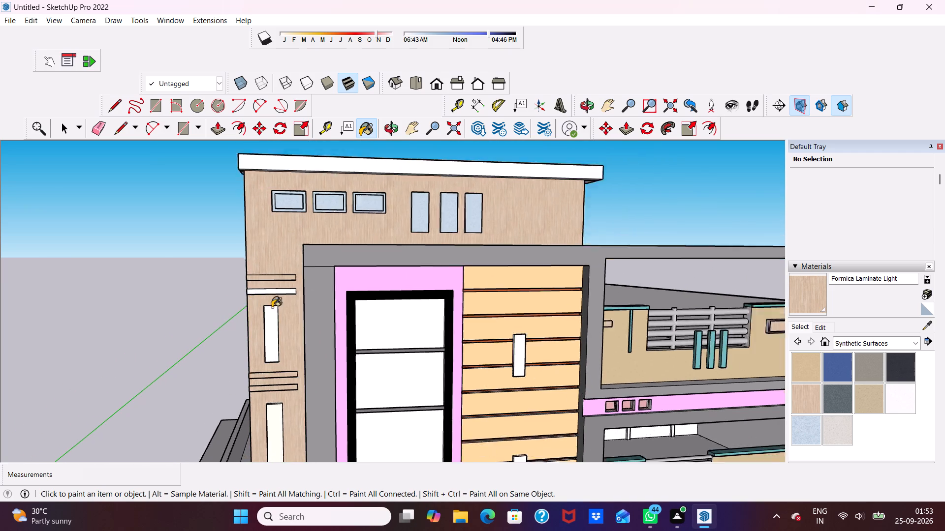
{"action": "scroll", "coordinate": [272, 307], "scroll_direction": "down", "scroll_amount": 6}
{"action": "scroll", "coordinate": [359, 323], "scroll_direction": "up", "scroll_amount": 1}
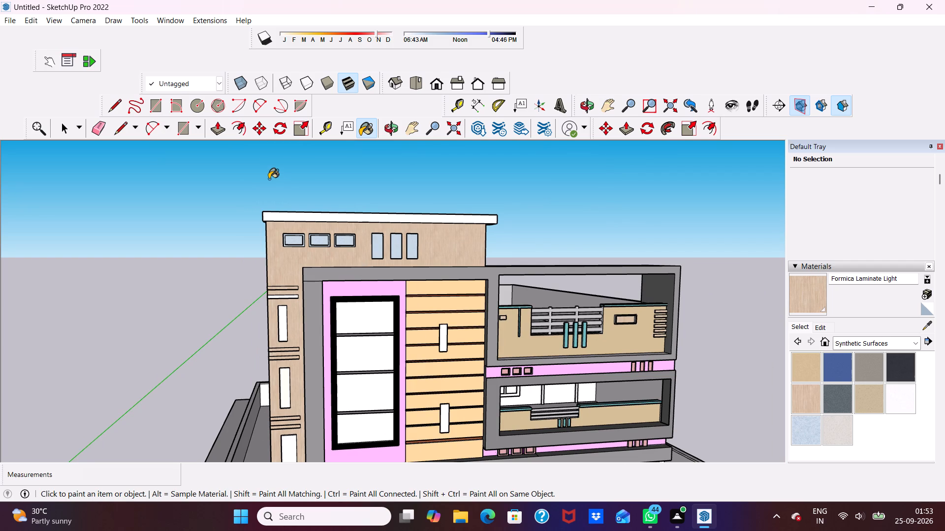
{"action": "key", "text": "ctrl+z"}
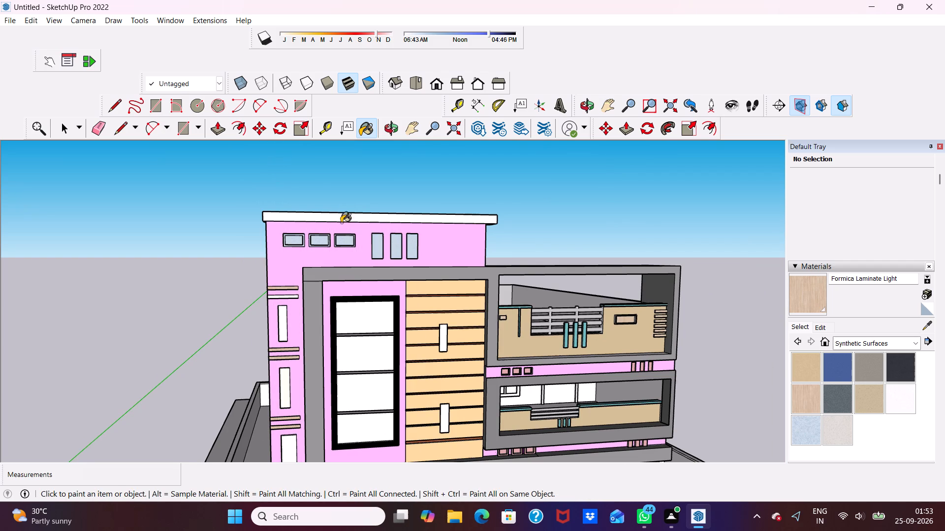
{"action": "scroll", "coordinate": [341, 223], "scroll_direction": "up", "scroll_amount": 9}
{"action": "left_click", "coordinate": [276, 305]}
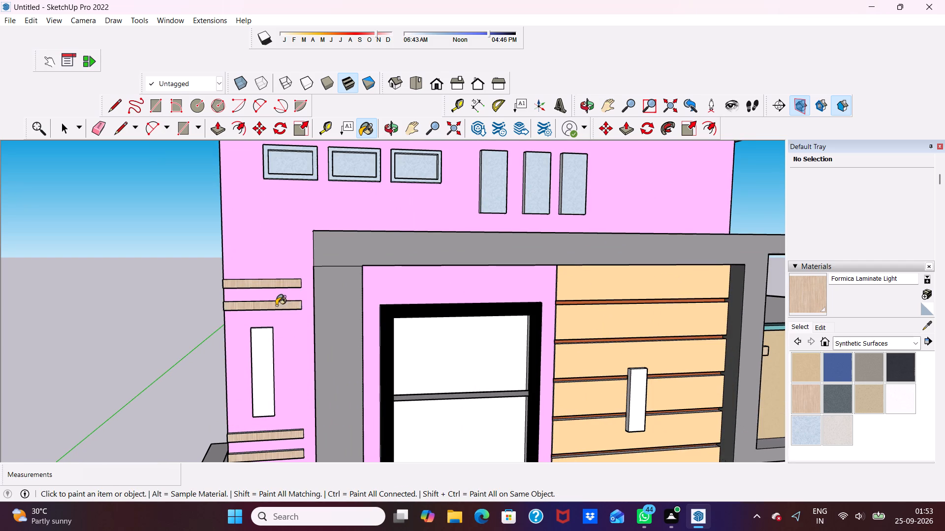
Paint the front and top faces of the tower's roof slab with Formica Laminate Light.
{"action": "scroll", "coordinate": [343, 168], "scroll_direction": "down", "scroll_amount": 10}
{"action": "scroll", "coordinate": [329, 236], "scroll_direction": "down", "scroll_amount": 4}
{"action": "scroll", "coordinate": [409, 255], "scroll_direction": "up", "scroll_amount": 3}
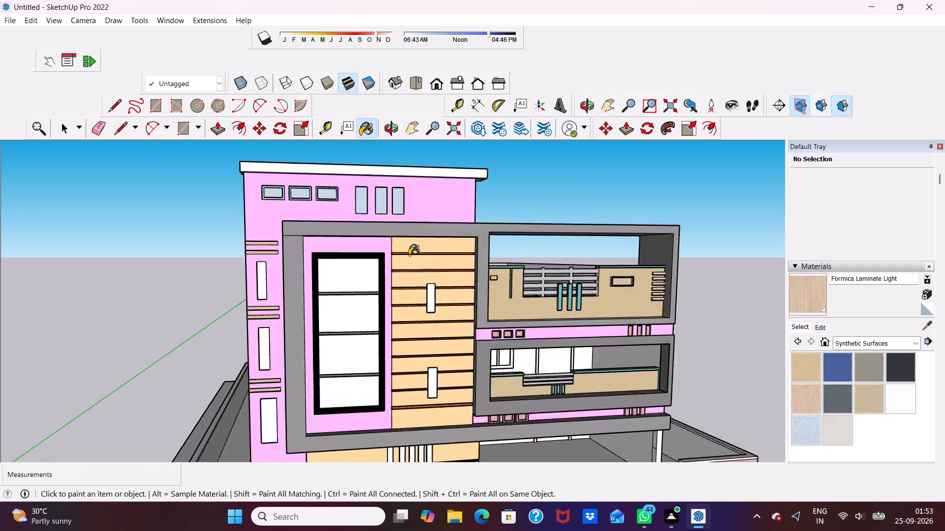
{"action": "scroll", "coordinate": [409, 255], "scroll_direction": "up", "scroll_amount": 2}
{"action": "scroll", "coordinate": [409, 255], "scroll_direction": "down", "scroll_amount": 5}
{"action": "middle_click_drag", "start_coordinate": [391, 265], "coordinate": [343, 338]}
{"action": "scroll", "coordinate": [388, 221], "scroll_direction": "up", "scroll_amount": 3}
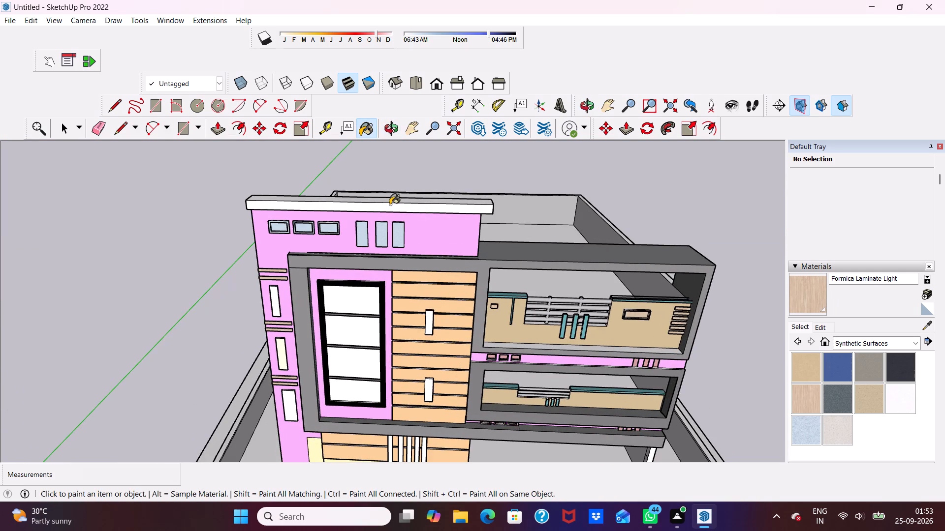
{"action": "left_click", "coordinate": [395, 209]}
{"action": "scroll", "coordinate": [394, 202], "scroll_direction": "up", "scroll_amount": 3}
{"action": "left_click", "coordinate": [394, 202]}
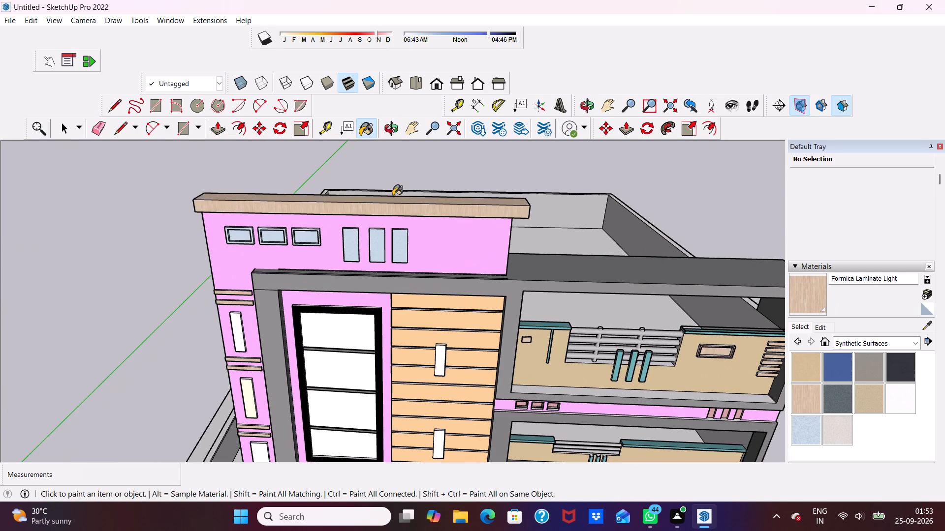
Paint the three tall vertical panels between the horizontal bands on the tower's outer edge with Terrazzo Tile Light.
{"action": "scroll", "coordinate": [393, 196], "scroll_direction": "down", "scroll_amount": 6}
{"action": "middle_click_drag", "start_coordinate": [399, 212], "coordinate": [435, 133]}
{"action": "scroll", "coordinate": [410, 277], "scroll_direction": "up", "scroll_amount": 4}
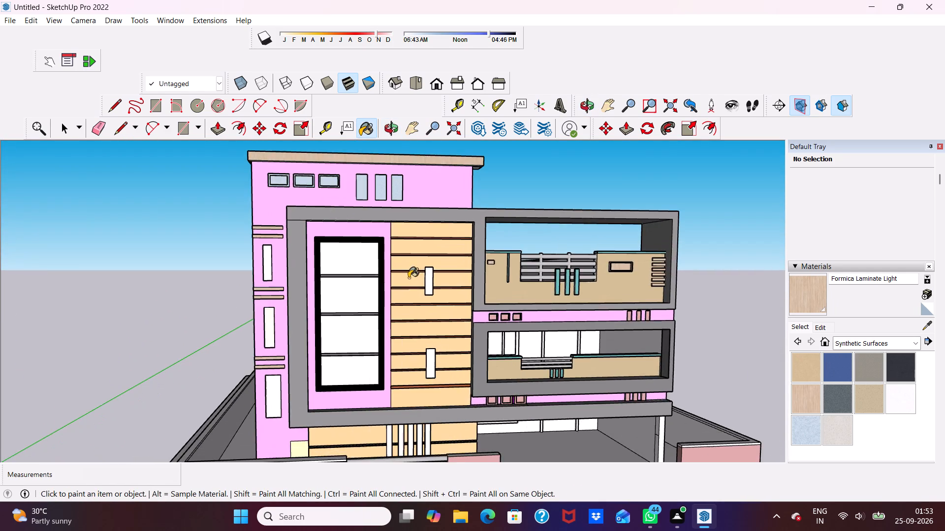
{"action": "scroll", "coordinate": [256, 294], "scroll_direction": "up", "scroll_amount": 2}
{"action": "scroll", "coordinate": [872, 403], "scroll_direction": "down", "scroll_amount": 1}
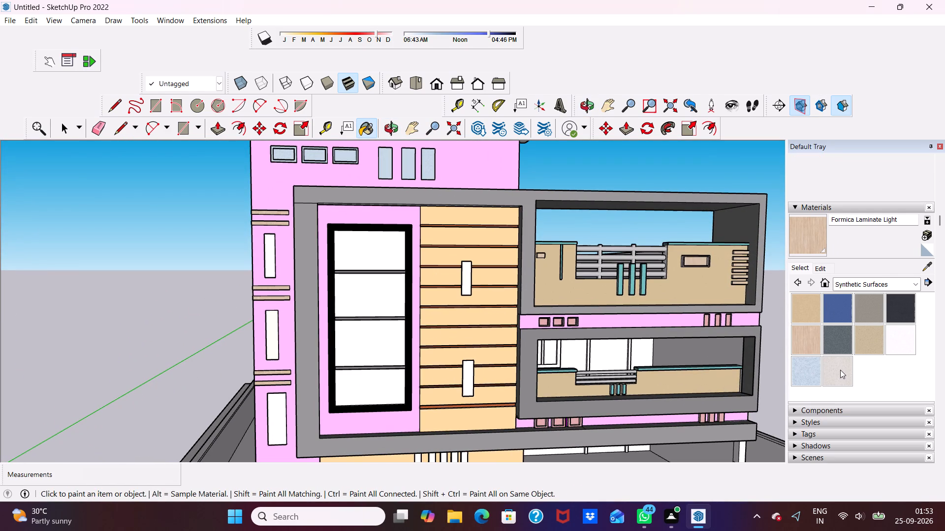
{"action": "left_click", "coordinate": [840, 369]}
{"action": "scroll", "coordinate": [251, 380], "scroll_direction": "up", "scroll_amount": 3}
{"action": "left_click", "coordinate": [289, 308]}
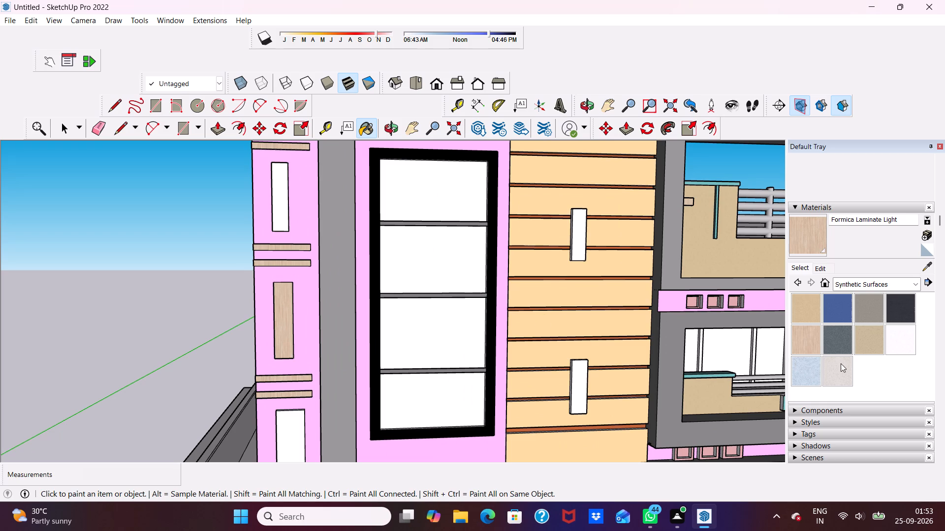
{"action": "left_click", "coordinate": [841, 363]}
{"action": "scroll", "coordinate": [348, 419], "scroll_direction": "up", "scroll_amount": 2}
{"action": "left_click", "coordinate": [267, 326]}
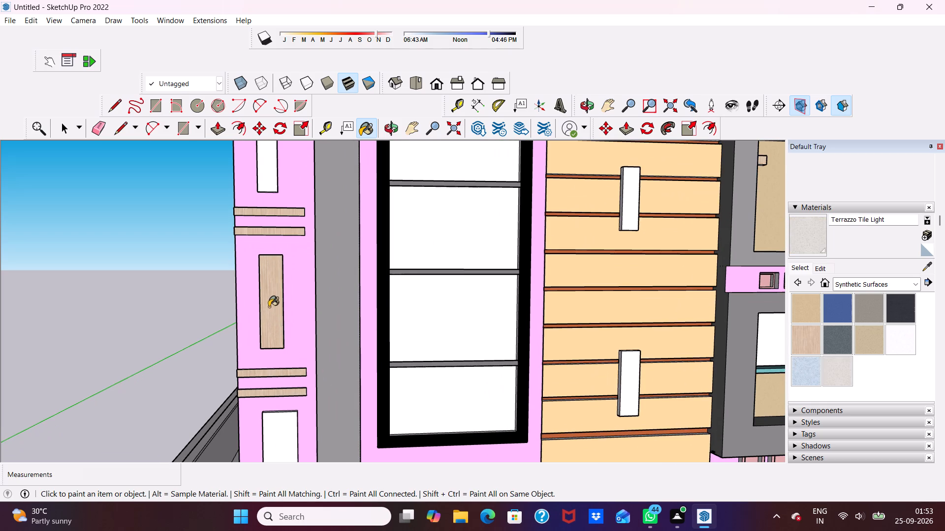
{"action": "scroll", "coordinate": [274, 280], "scroll_direction": "down", "scroll_amount": 3}
{"action": "left_click", "coordinate": [269, 185]}
{"action": "left_click", "coordinate": [286, 421]}
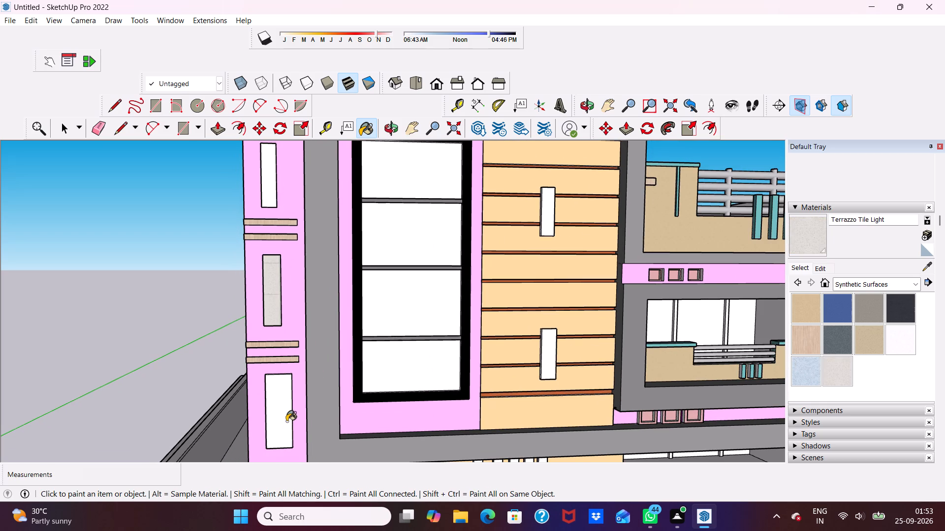
Paint the two vertical panels on the orange striped wall beside the tall window with Terrazzo Tile Light.
{"action": "scroll", "coordinate": [252, 380], "scroll_direction": "down", "scroll_amount": 9}
{"action": "scroll", "coordinate": [297, 416], "scroll_direction": "up", "scroll_amount": 3}
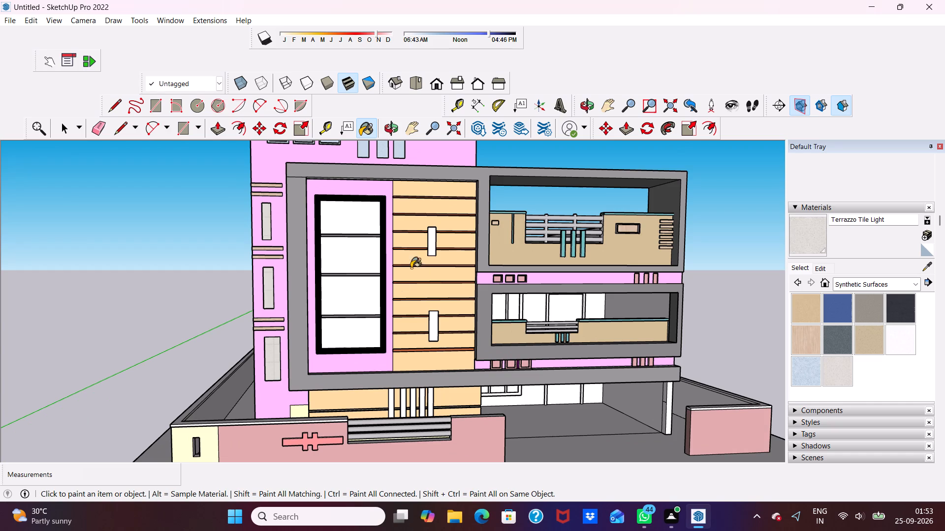
{"action": "left_click", "coordinate": [430, 246]}
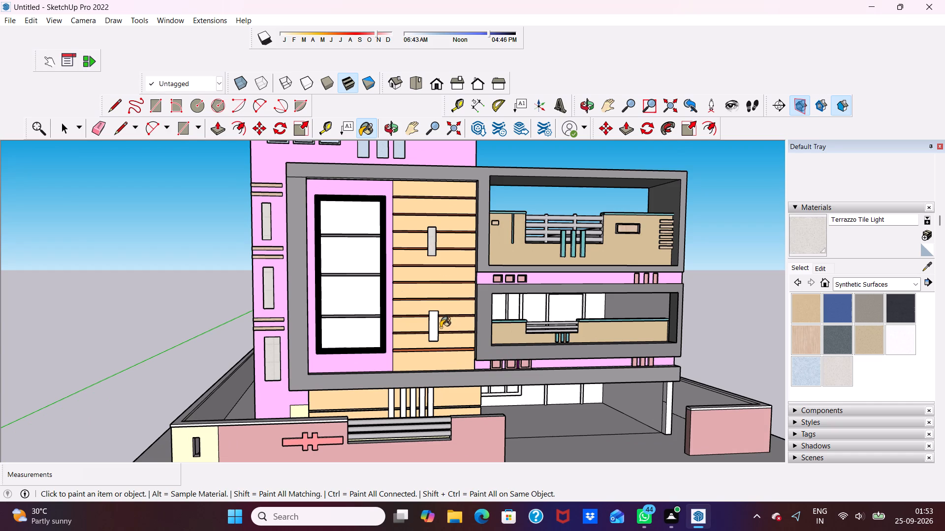
{"action": "left_click", "coordinate": [436, 331]}
{"action": "scroll", "coordinate": [418, 381], "scroll_direction": "up", "scroll_amount": 8}
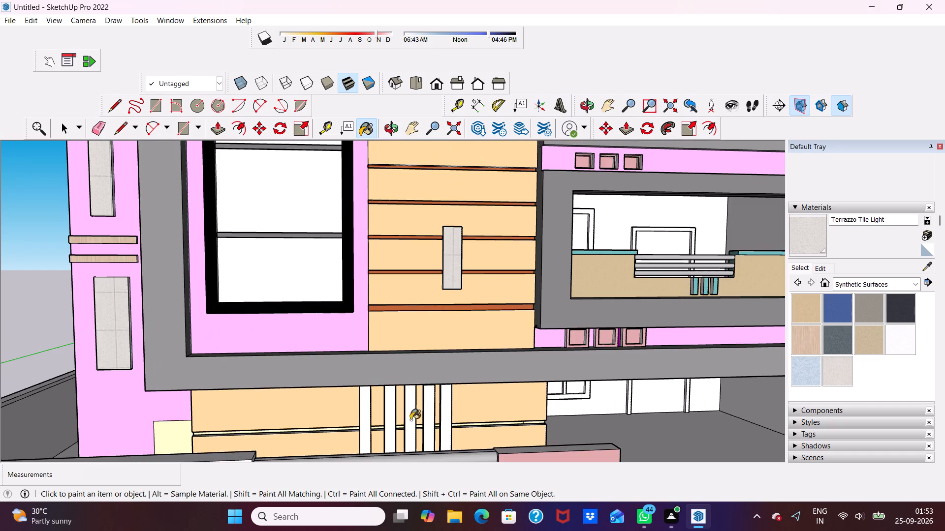
Paint the five vertical strips on the ground-floor orange wall with Terrazzo Tile Light.
{"action": "left_click", "coordinate": [409, 420]}
{"action": "left_click", "coordinate": [386, 442]}
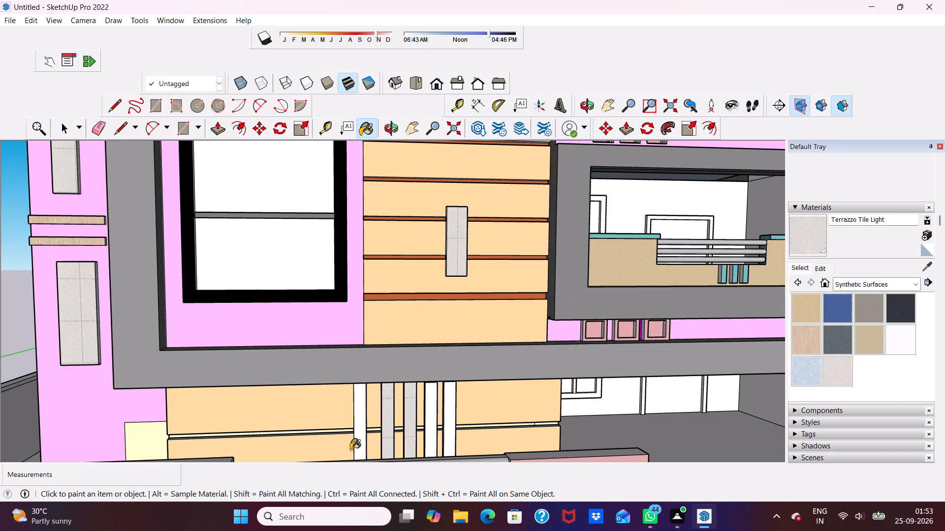
{"action": "left_click", "coordinate": [356, 432]}
{"action": "left_click", "coordinate": [429, 425]}
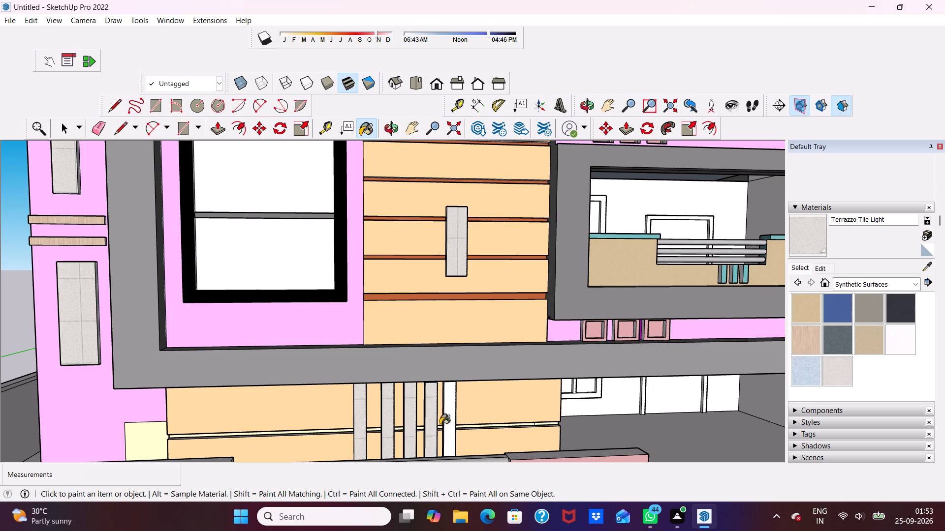
{"action": "left_click", "coordinate": [449, 421]}
Paint the ground-floor back wall around the window and door with Carrera Marble from the Stone materials.
{"action": "scroll", "coordinate": [418, 369], "scroll_direction": "down", "scroll_amount": 8}
{"action": "scroll", "coordinate": [332, 261], "scroll_direction": "up", "scroll_amount": 1}
{"action": "scroll", "coordinate": [336, 278], "scroll_direction": "down", "scroll_amount": 3}
{"action": "middle_click_drag", "start_coordinate": [481, 446], "coordinate": [391, 435]}
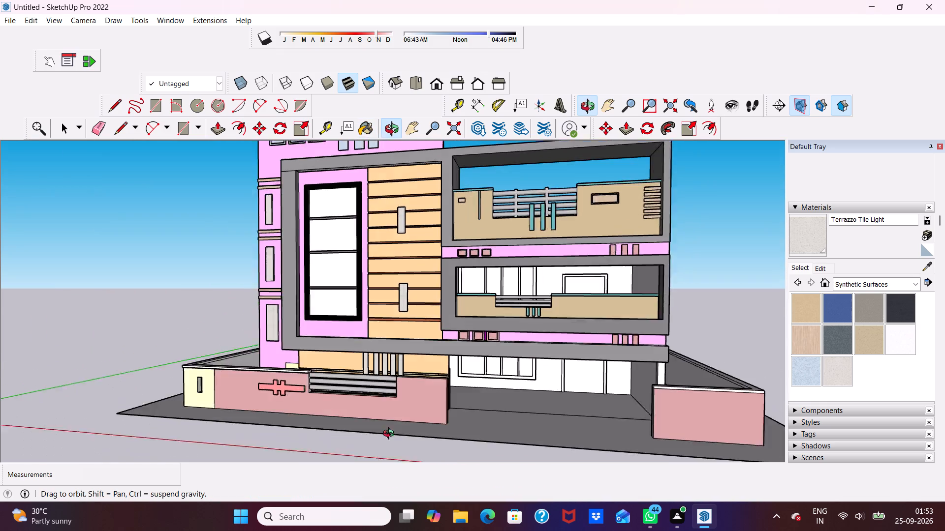
{"action": "middle_click_drag", "start_coordinate": [391, 435], "coordinate": [500, 438]}
{"action": "scroll", "coordinate": [490, 392], "scroll_direction": "up", "scroll_amount": 4}
{"action": "scroll", "coordinate": [474, 386], "scroll_direction": "down", "scroll_amount": 2}
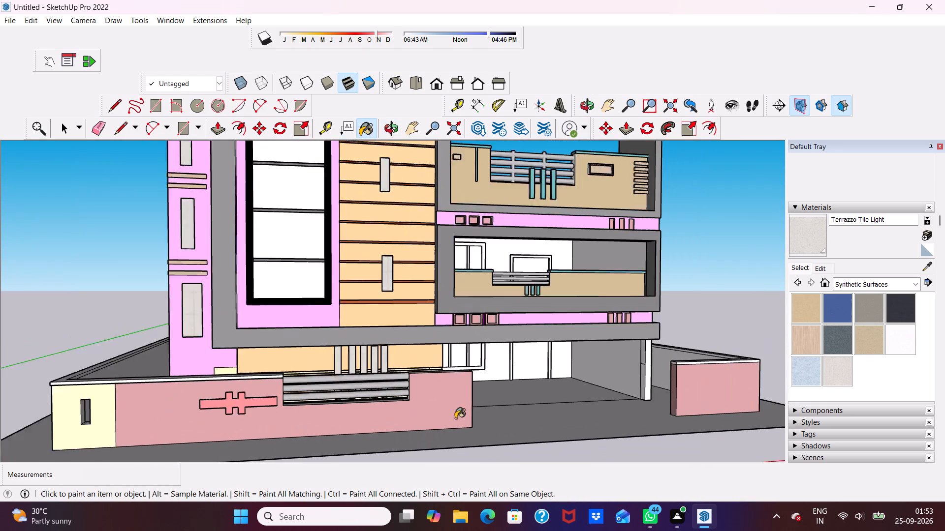
{"action": "scroll", "coordinate": [455, 418], "scroll_direction": "down", "scroll_amount": 2}
{"action": "middle_click_drag", "start_coordinate": [455, 419], "coordinate": [421, 450]}
{"action": "scroll", "coordinate": [744, 417], "scroll_direction": "up", "scroll_amount": 1}
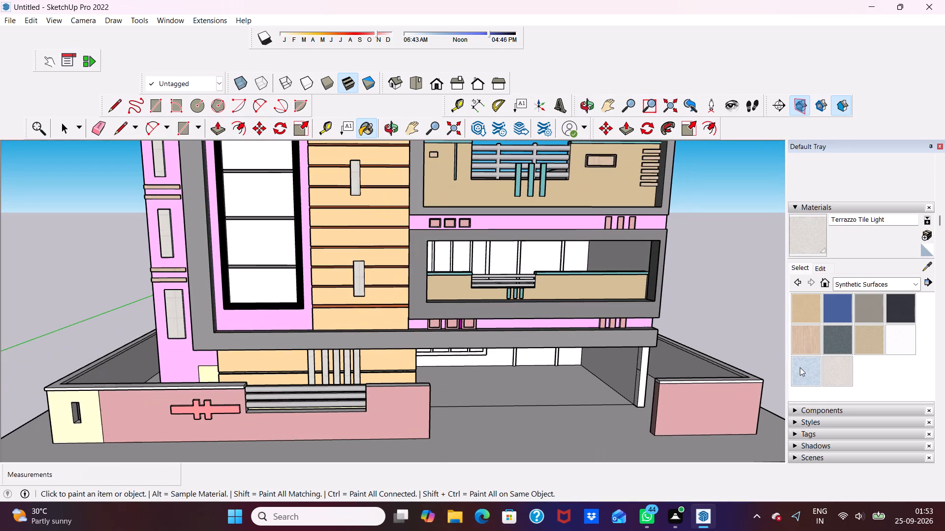
{"action": "left_click", "coordinate": [921, 283]}
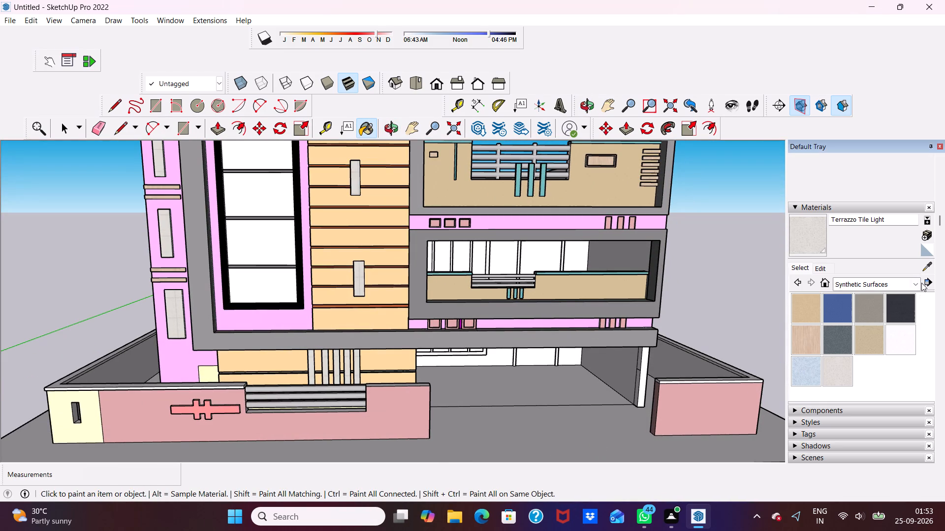
{"action": "left_click", "coordinate": [730, 295]}
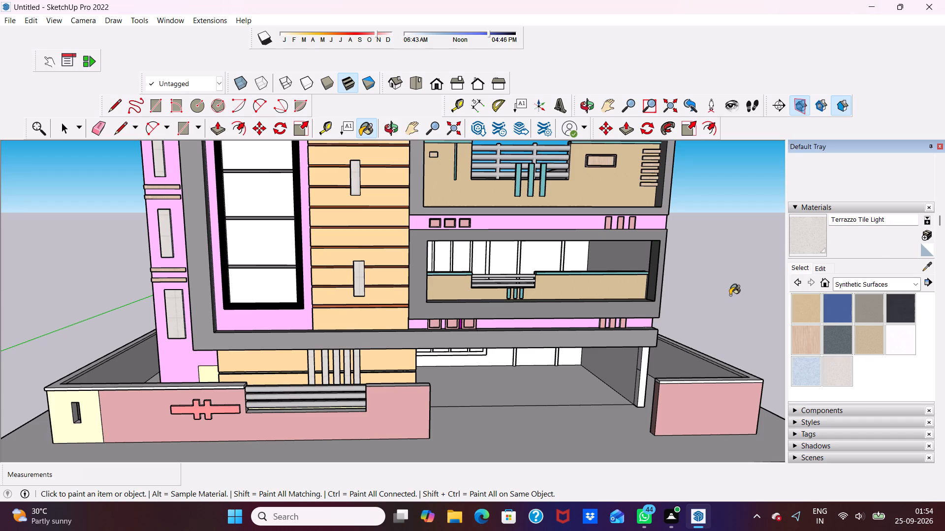
{"action": "scroll", "coordinate": [840, 322], "scroll_direction": "up", "scroll_amount": 3}
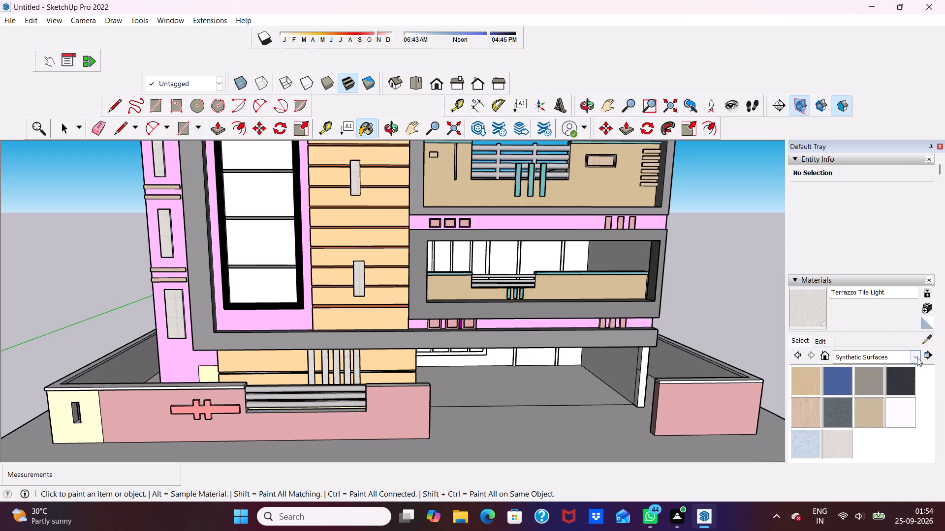
{"action": "left_click", "coordinate": [917, 357]}
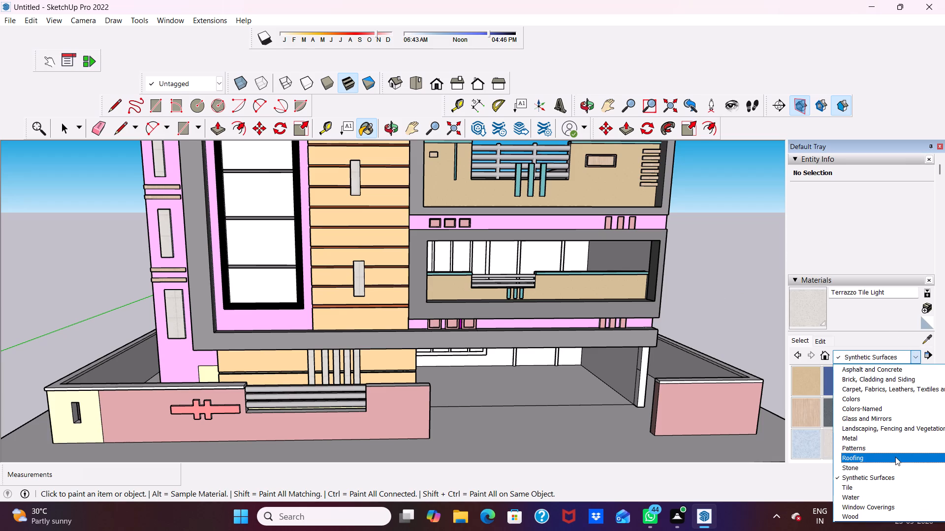
{"action": "left_click", "coordinate": [896, 466]}
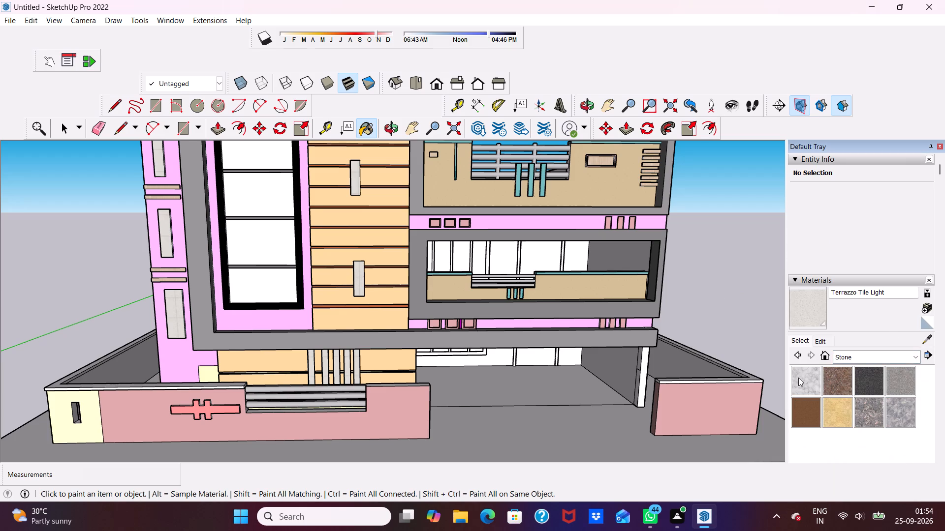
{"action": "left_click", "coordinate": [798, 377]}
{"action": "scroll", "coordinate": [583, 429], "scroll_direction": "up", "scroll_amount": 4}
{"action": "left_click", "coordinate": [468, 341]}
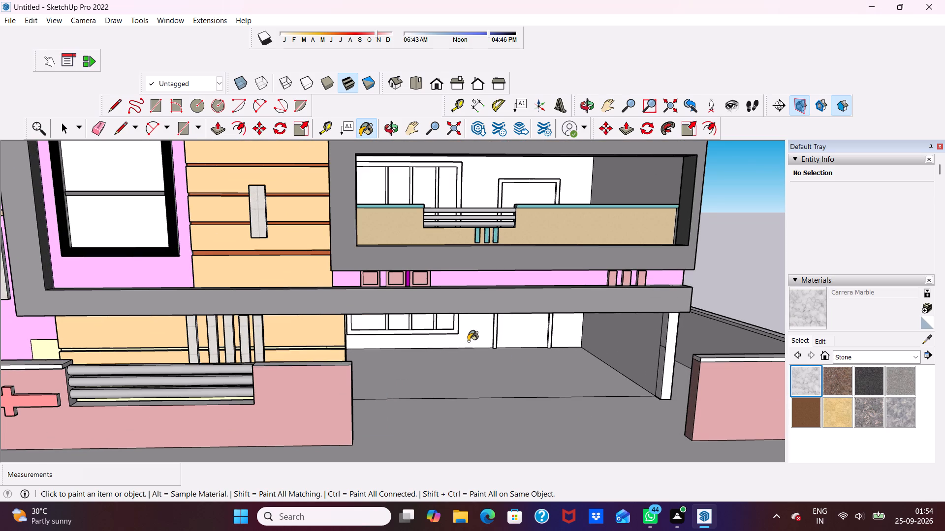
Paint the back wall and inner side wall of the first-floor balcony with Stone Marble.
{"action": "scroll", "coordinate": [529, 384], "scroll_direction": "down", "scroll_amount": 3}
{"action": "scroll", "coordinate": [484, 272], "scroll_direction": "up", "scroll_amount": 1}
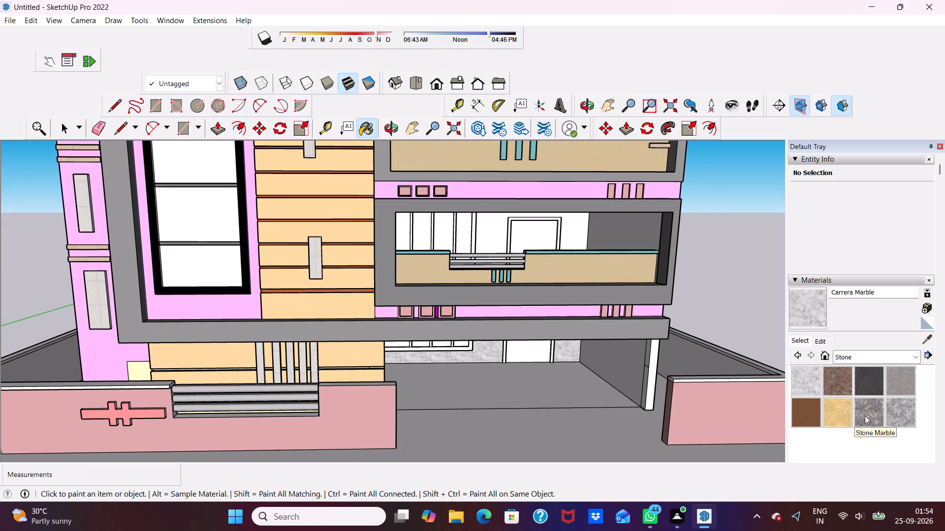
{"action": "left_click", "coordinate": [865, 415]}
{"action": "scroll", "coordinate": [603, 334], "scroll_direction": "up", "scroll_amount": 3}
{"action": "left_click", "coordinate": [470, 211]}
{"action": "scroll", "coordinate": [470, 211], "scroll_direction": "up", "scroll_amount": 3}
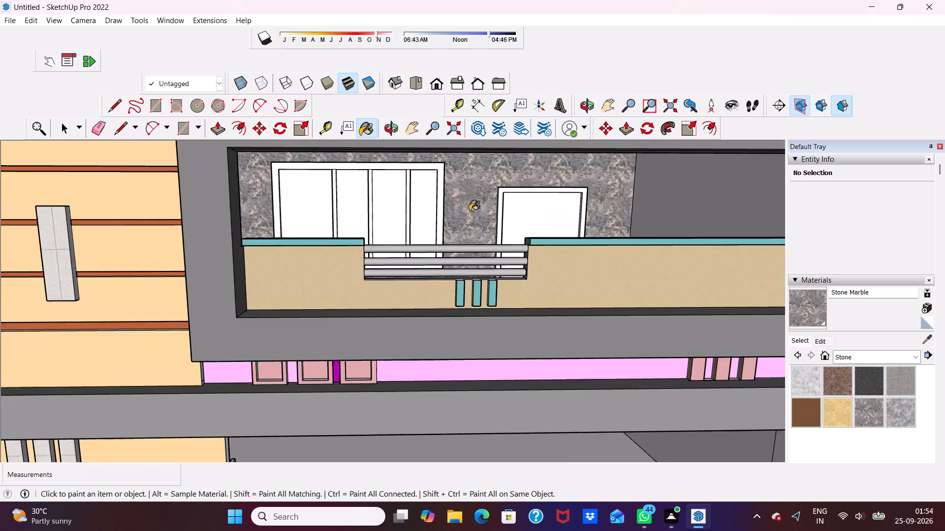
{"action": "scroll", "coordinate": [470, 211], "scroll_direction": "down", "scroll_amount": 4}
{"action": "middle_click_drag", "start_coordinate": [468, 217], "coordinate": [504, 181]}
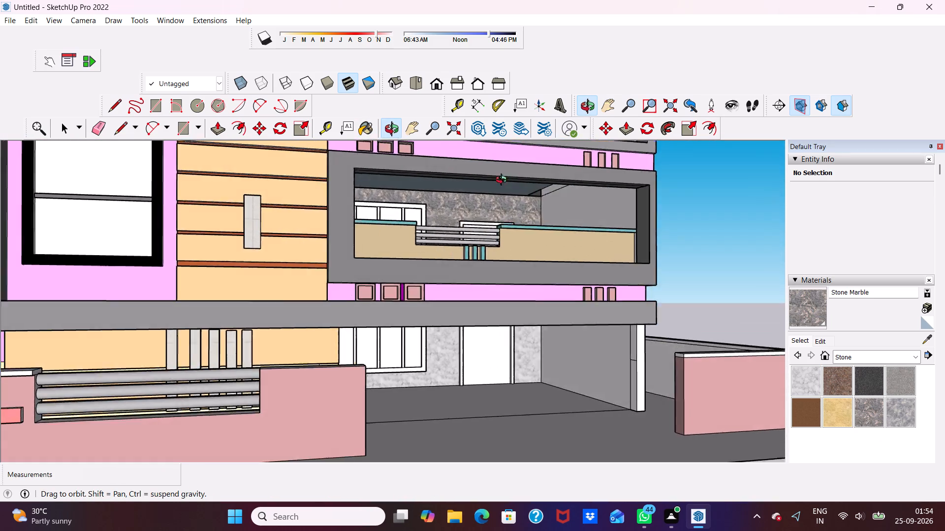
{"action": "middle_click_drag", "start_coordinate": [504, 181], "coordinate": [456, 280]}
{"action": "scroll", "coordinate": [451, 286], "scroll_direction": "down", "scroll_amount": 4}
{"action": "middle_click_drag", "start_coordinate": [483, 388], "coordinate": [528, 292]}
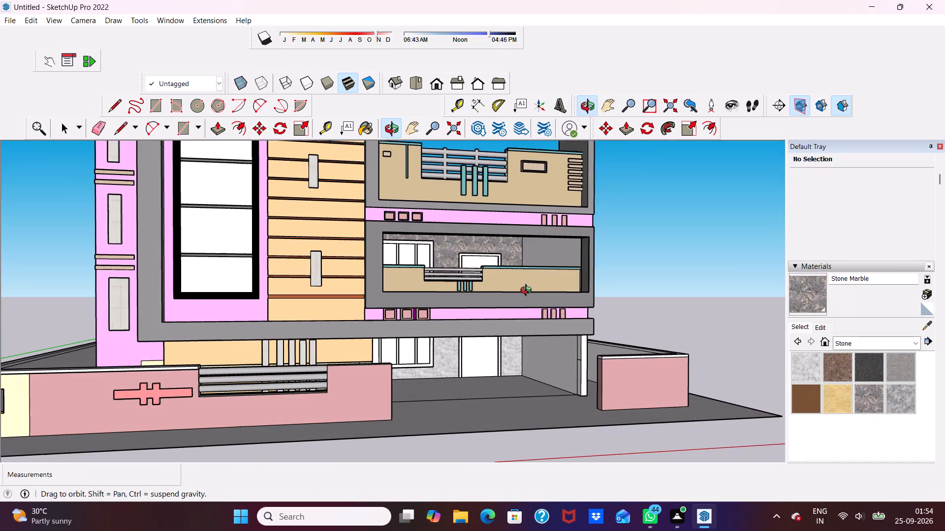
{"action": "middle_click_drag", "start_coordinate": [528, 292], "coordinate": [531, 291]}
{"action": "scroll", "coordinate": [529, 322], "scroll_direction": "up", "scroll_amount": 1}
{"action": "left_click", "coordinate": [547, 239]}
Paint the inner side wall of the ground-floor porch with Carrera Marble.
{"action": "scroll", "coordinate": [547, 245], "scroll_direction": "up", "scroll_amount": 3}
{"action": "scroll", "coordinate": [547, 245], "scroll_direction": "down", "scroll_amount": 3}
{"action": "middle_click_drag", "start_coordinate": [546, 246], "coordinate": [415, 271]}
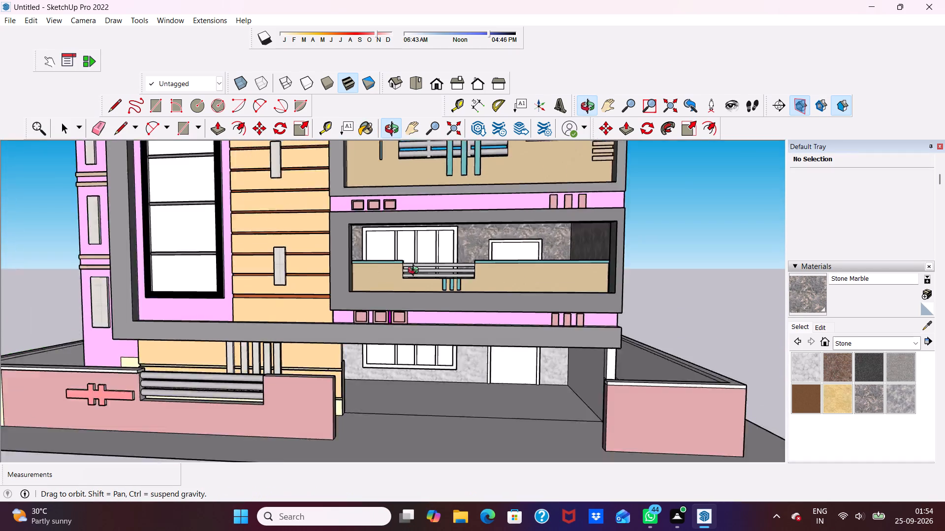
{"action": "middle_click_drag", "start_coordinate": [415, 271], "coordinate": [334, 277]}
{"action": "middle_click_drag", "start_coordinate": [329, 274], "coordinate": [352, 254]}
{"action": "middle_click_drag", "start_coordinate": [360, 252], "coordinate": [367, 250]}
{"action": "middle_click_drag", "start_coordinate": [370, 249], "coordinate": [388, 246]}
{"action": "scroll", "coordinate": [577, 352], "scroll_direction": "up", "scroll_amount": 2}
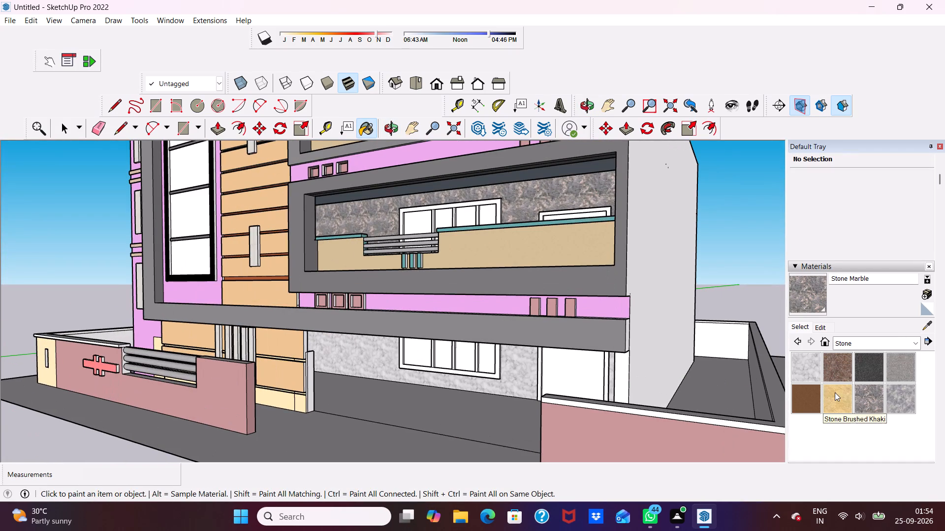
{"action": "left_click", "coordinate": [805, 367]}
{"action": "scroll", "coordinate": [432, 468], "scroll_direction": "down", "scroll_amount": 2}
{"action": "middle_click_drag", "start_coordinate": [425, 467], "coordinate": [616, 442]}
{"action": "middle_click_drag", "start_coordinate": [391, 412], "coordinate": [524, 381]}
{"action": "middle_click", "coordinate": [523, 377]}
{"action": "scroll", "coordinate": [521, 375], "scroll_direction": "up", "scroll_amount": 2}
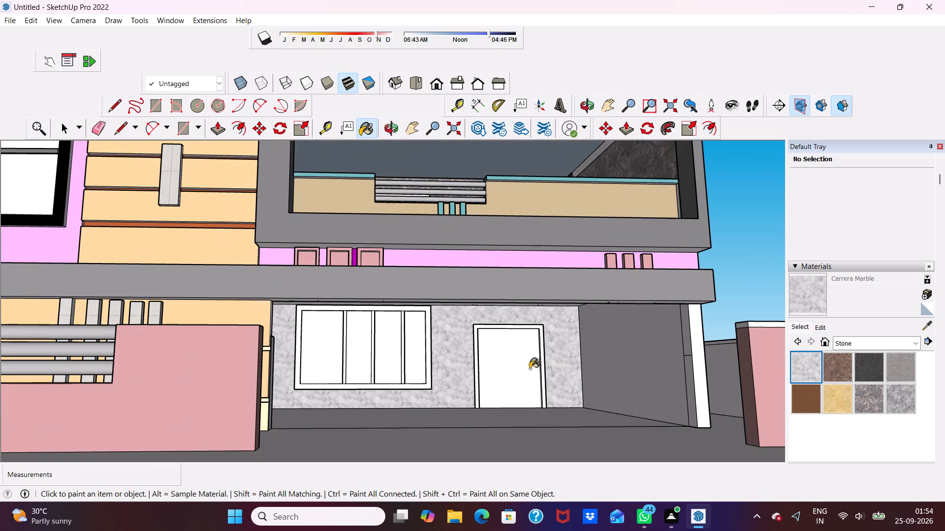
{"action": "left_click", "coordinate": [616, 356]}
Paint the white end face of the low wall and the narrow strip above it beside the porch with Carrera Marble.
{"action": "scroll", "coordinate": [598, 363], "scroll_direction": "down", "scroll_amount": 4}
{"action": "middle_click_drag", "start_coordinate": [440, 410], "coordinate": [370, 391]}
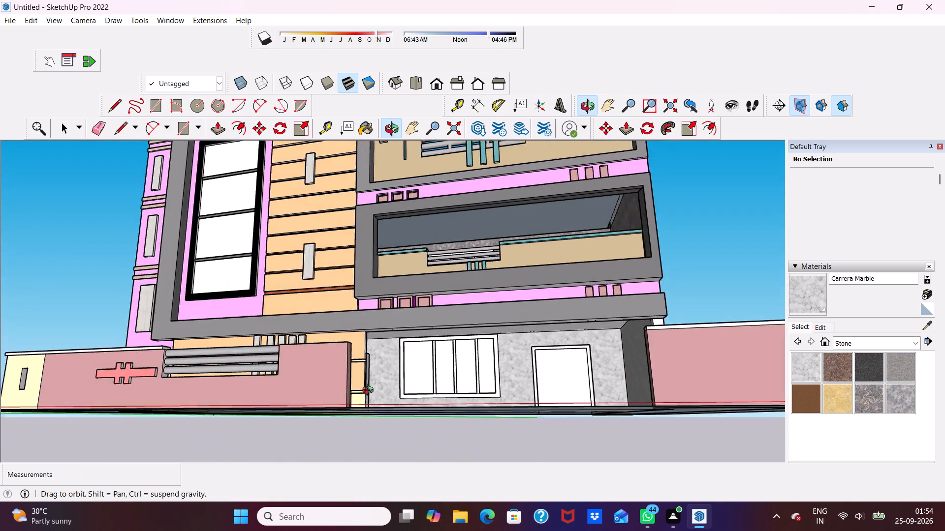
{"action": "middle_click_drag", "start_coordinate": [370, 391], "coordinate": [274, 431]}
{"action": "scroll", "coordinate": [401, 343], "scroll_direction": "up", "scroll_amount": 1}
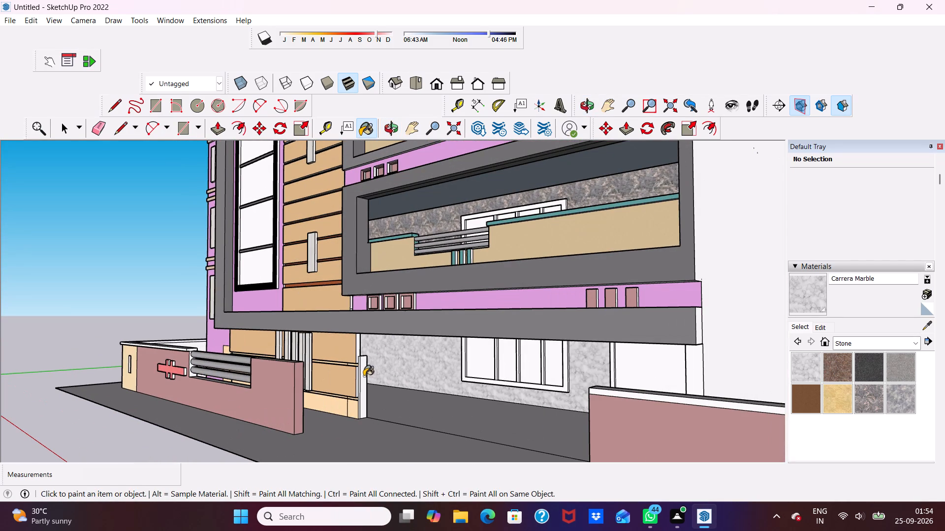
{"action": "left_click", "coordinate": [364, 376]}
{"action": "scroll", "coordinate": [351, 348], "scroll_direction": "up", "scroll_amount": 3}
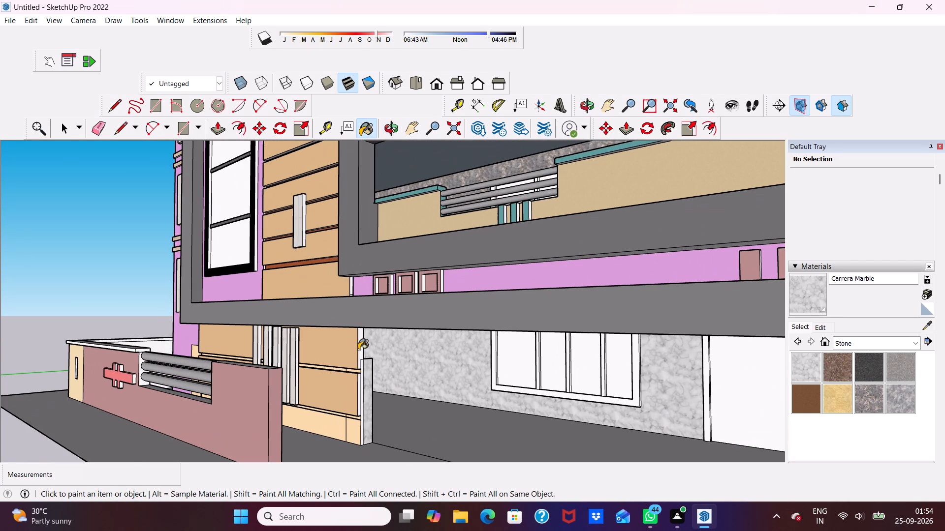
{"action": "left_click", "coordinate": [358, 350]}
Paint the glass of the tall black-framed window with Translucent Glass Blue from the Glass and Mirrors materials.
{"action": "scroll", "coordinate": [350, 348], "scroll_direction": "down", "scroll_amount": 4}
{"action": "middle_click_drag", "start_coordinate": [338, 357], "coordinate": [497, 382]}
{"action": "scroll", "coordinate": [409, 388], "scroll_direction": "down", "scroll_amount": 1}
{"action": "scroll", "coordinate": [406, 391], "scroll_direction": "up", "scroll_amount": 1}
{"action": "scroll", "coordinate": [400, 395], "scroll_direction": "down", "scroll_amount": 7}
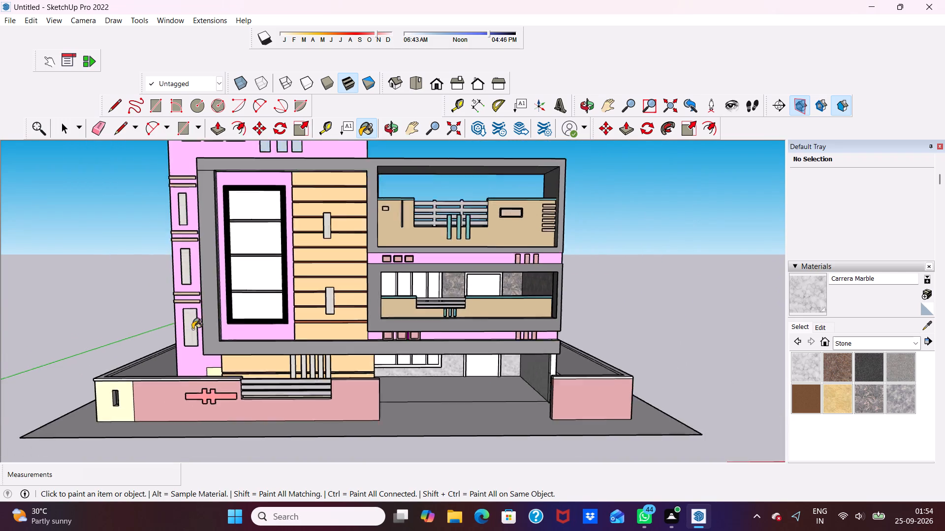
{"action": "scroll", "coordinate": [192, 329], "scroll_direction": "down", "scroll_amount": 2}
{"action": "middle_click_drag", "start_coordinate": [337, 389], "coordinate": [347, 323]}
{"action": "scroll", "coordinate": [0, 233], "scroll_direction": "down", "scroll_amount": 4}
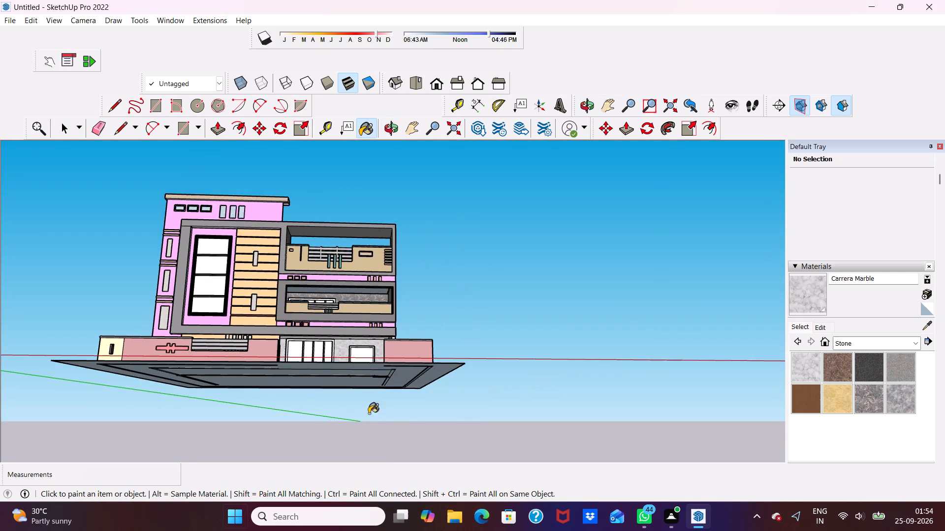
{"action": "scroll", "coordinate": [286, 303], "scroll_direction": "down", "scroll_amount": 1}
{"action": "middle_click_drag", "start_coordinate": [295, 311], "coordinate": [300, 400]}
{"action": "scroll", "coordinate": [298, 397], "scroll_direction": "up", "scroll_amount": 3}
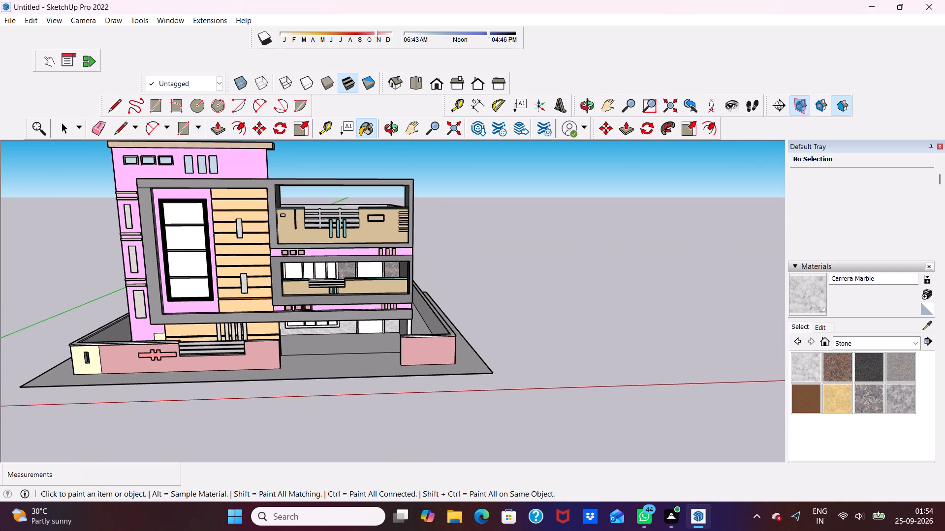
{"action": "left_click", "coordinate": [917, 345]}
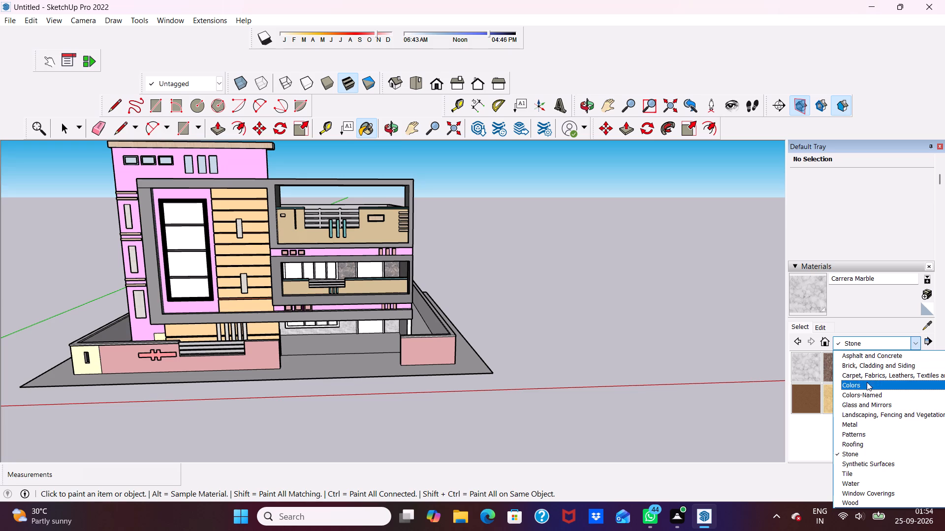
{"action": "left_click", "coordinate": [861, 408]}
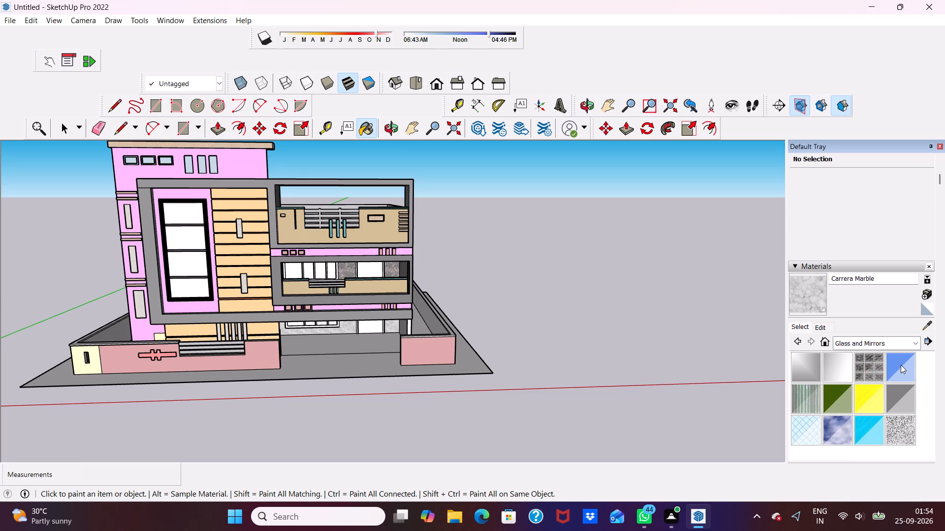
{"action": "left_click", "coordinate": [901, 365]}
{"action": "scroll", "coordinate": [427, 423], "scroll_direction": "up", "scroll_amount": 5}
{"action": "left_click", "coordinate": [125, 239]}
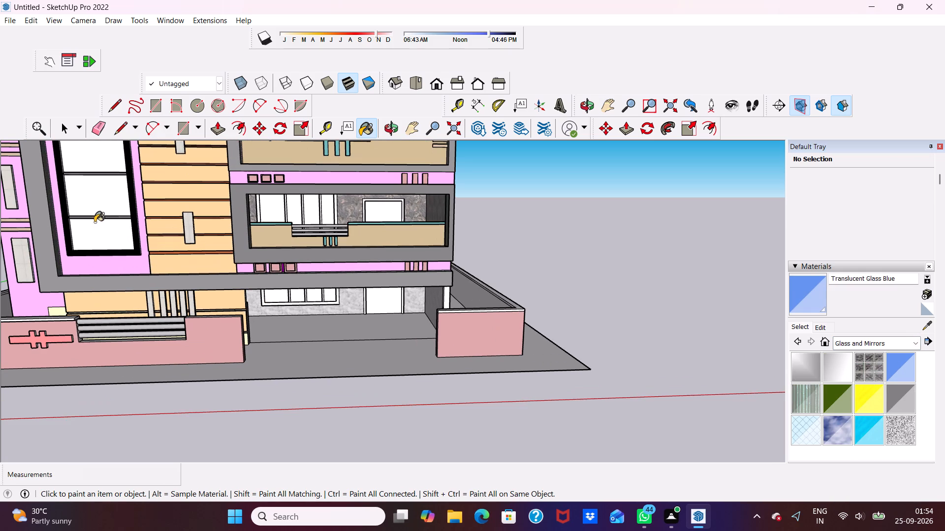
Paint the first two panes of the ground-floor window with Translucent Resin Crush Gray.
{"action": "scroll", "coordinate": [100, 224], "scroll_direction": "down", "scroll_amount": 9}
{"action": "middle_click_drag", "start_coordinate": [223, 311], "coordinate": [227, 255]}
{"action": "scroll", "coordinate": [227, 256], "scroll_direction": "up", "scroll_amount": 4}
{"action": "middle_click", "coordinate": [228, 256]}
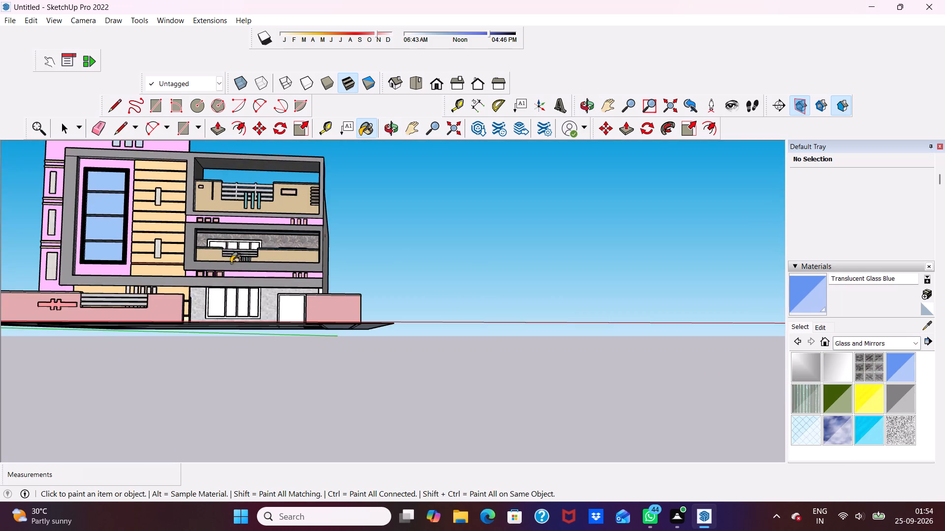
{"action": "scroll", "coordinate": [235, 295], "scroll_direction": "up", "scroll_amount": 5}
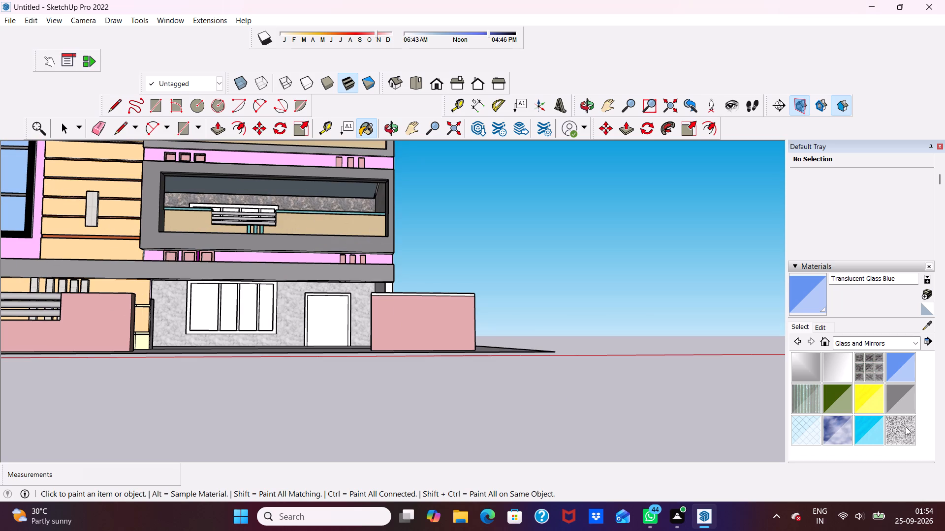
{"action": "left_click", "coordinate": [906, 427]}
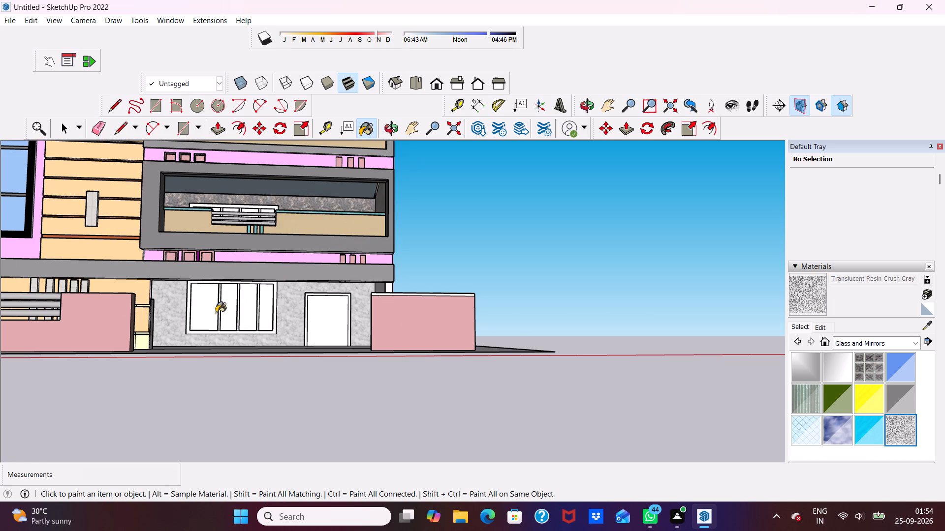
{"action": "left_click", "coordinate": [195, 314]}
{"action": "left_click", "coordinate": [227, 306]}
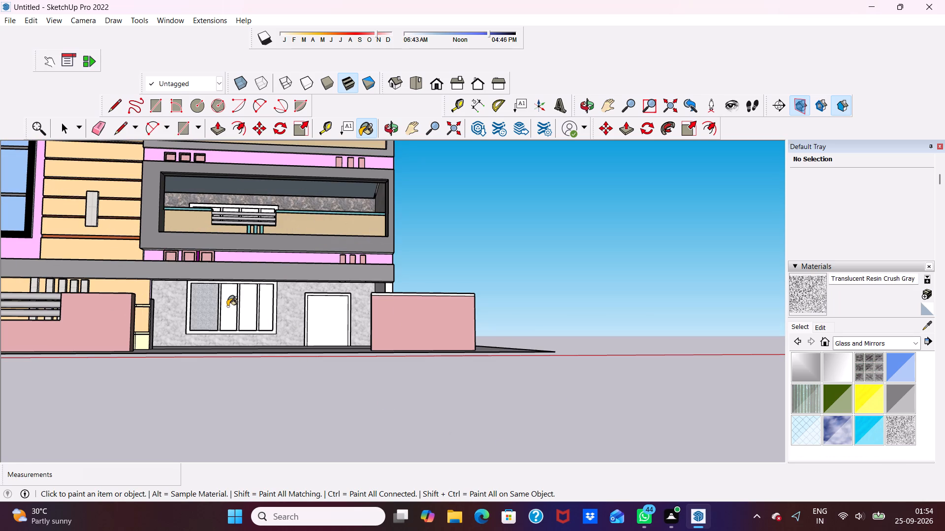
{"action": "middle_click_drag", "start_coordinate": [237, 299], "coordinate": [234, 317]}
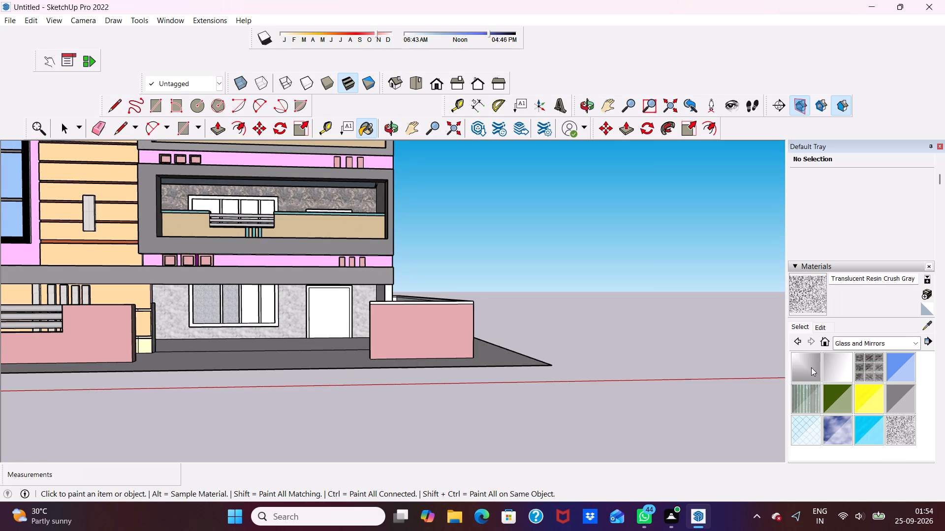
Paint the four panes of the ground-floor window with Mirror 02.
{"action": "left_click", "coordinate": [837, 366]}
{"action": "scroll", "coordinate": [488, 437], "scroll_direction": "up", "scroll_amount": 3}
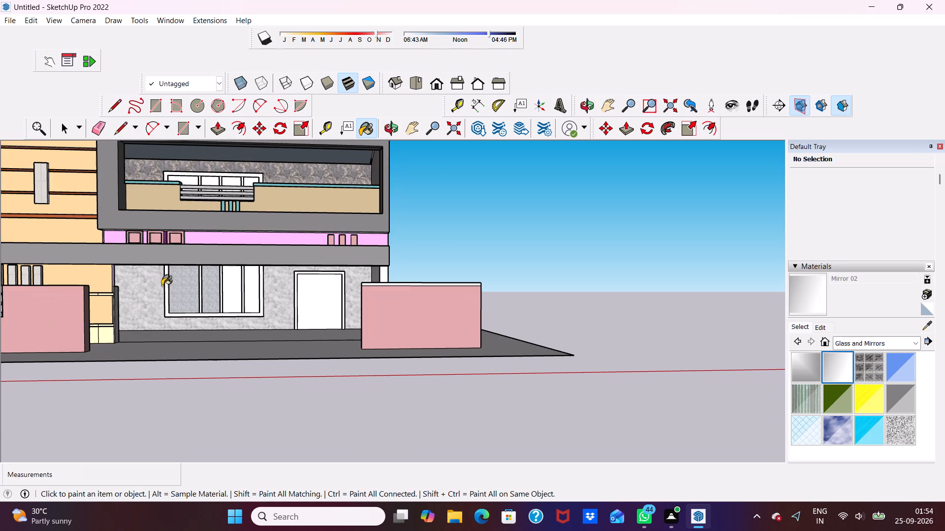
{"action": "left_click", "coordinate": [172, 290]}
{"action": "left_click", "coordinate": [212, 296]}
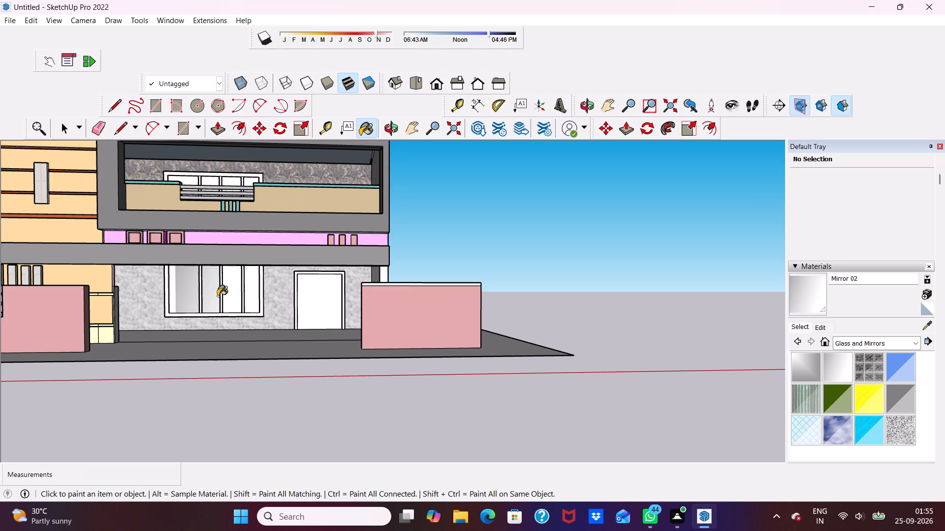
{"action": "left_click", "coordinate": [226, 295]}
{"action": "left_click", "coordinate": [250, 294]}
{"action": "scroll", "coordinate": [245, 296], "scroll_direction": "up", "scroll_amount": 5}
{"action": "scroll", "coordinate": [253, 298], "scroll_direction": "down", "scroll_amount": 1}
{"action": "scroll", "coordinate": [253, 298], "scroll_direction": "up", "scroll_amount": 2}
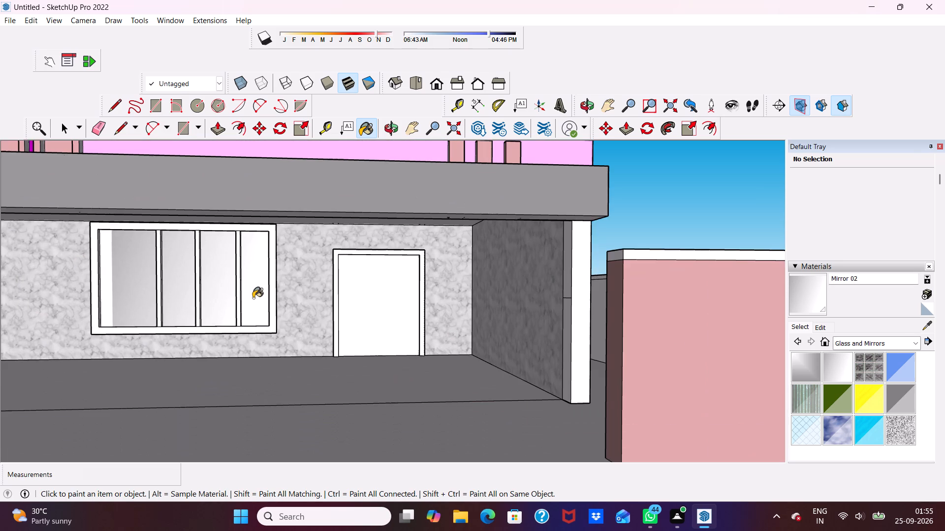
Paint the last pane of the ground-floor window with Mirror 02.
{"action": "left_click", "coordinate": [253, 298]}
Paint the four panes of the first-floor balcony window with Translucent Glass Dark Green.
{"action": "scroll", "coordinate": [194, 313], "scroll_direction": "down", "scroll_amount": 4}
{"action": "middle_click_drag", "start_coordinate": [194, 315], "coordinate": [197, 406]}
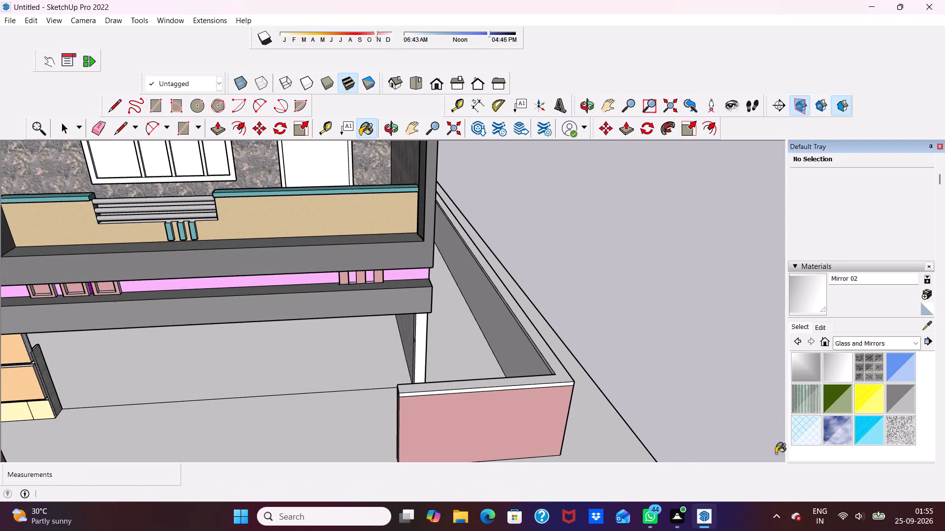
{"action": "left_click", "coordinate": [845, 393]}
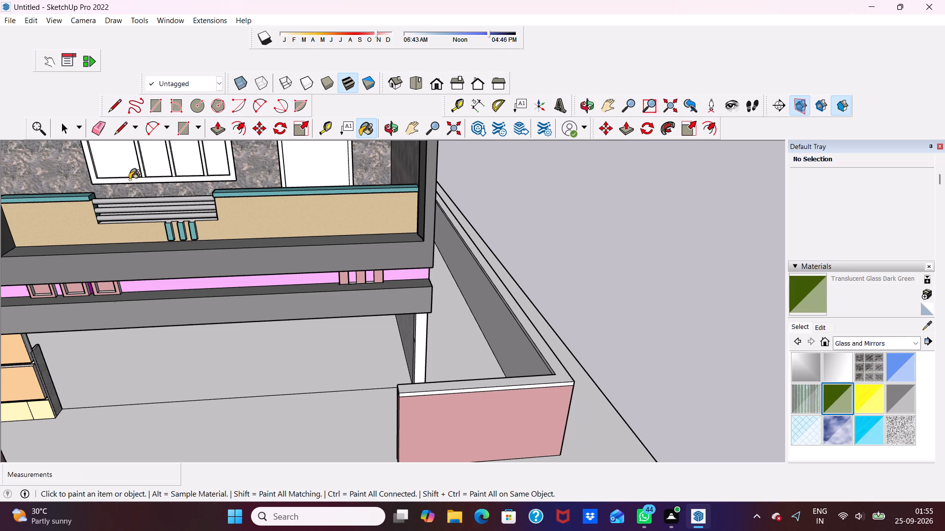
{"action": "left_click", "coordinate": [119, 162]}
{"action": "left_click", "coordinate": [163, 165]}
{"action": "left_click", "coordinate": [181, 165]}
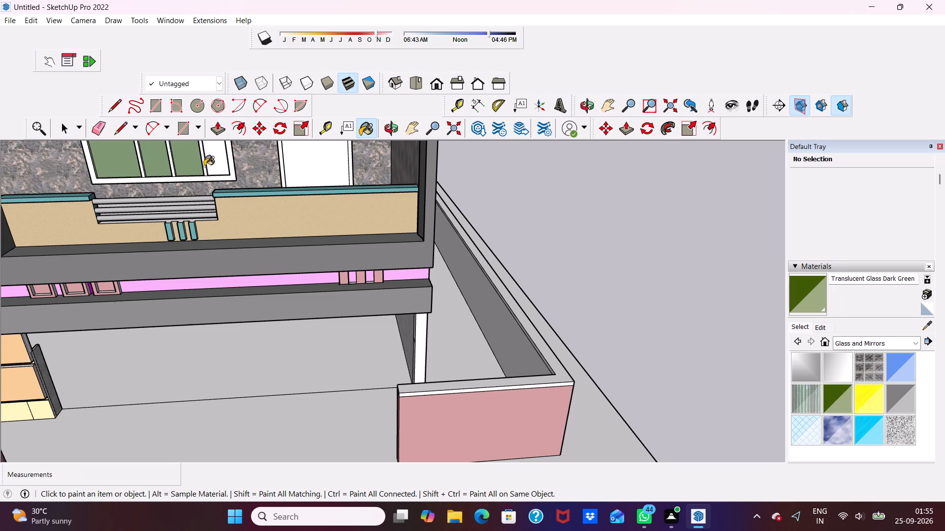
{"action": "left_click", "coordinate": [219, 162]}
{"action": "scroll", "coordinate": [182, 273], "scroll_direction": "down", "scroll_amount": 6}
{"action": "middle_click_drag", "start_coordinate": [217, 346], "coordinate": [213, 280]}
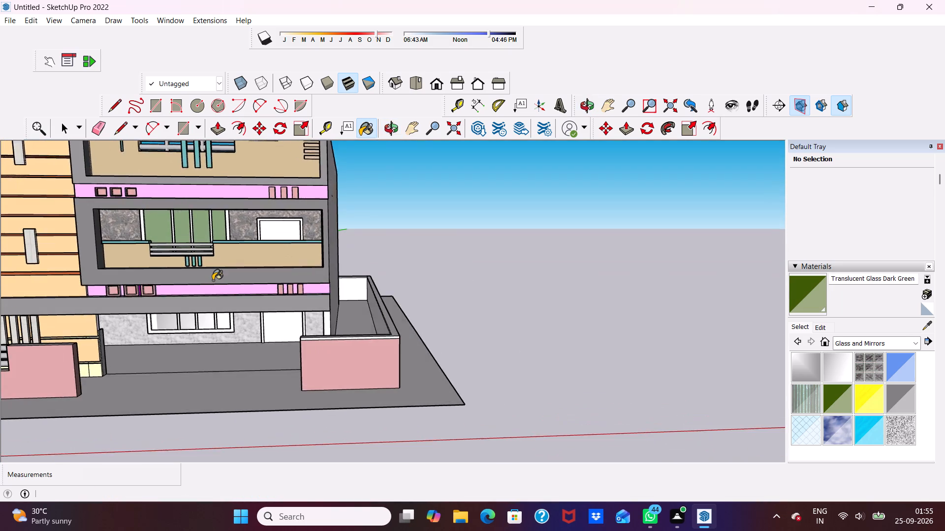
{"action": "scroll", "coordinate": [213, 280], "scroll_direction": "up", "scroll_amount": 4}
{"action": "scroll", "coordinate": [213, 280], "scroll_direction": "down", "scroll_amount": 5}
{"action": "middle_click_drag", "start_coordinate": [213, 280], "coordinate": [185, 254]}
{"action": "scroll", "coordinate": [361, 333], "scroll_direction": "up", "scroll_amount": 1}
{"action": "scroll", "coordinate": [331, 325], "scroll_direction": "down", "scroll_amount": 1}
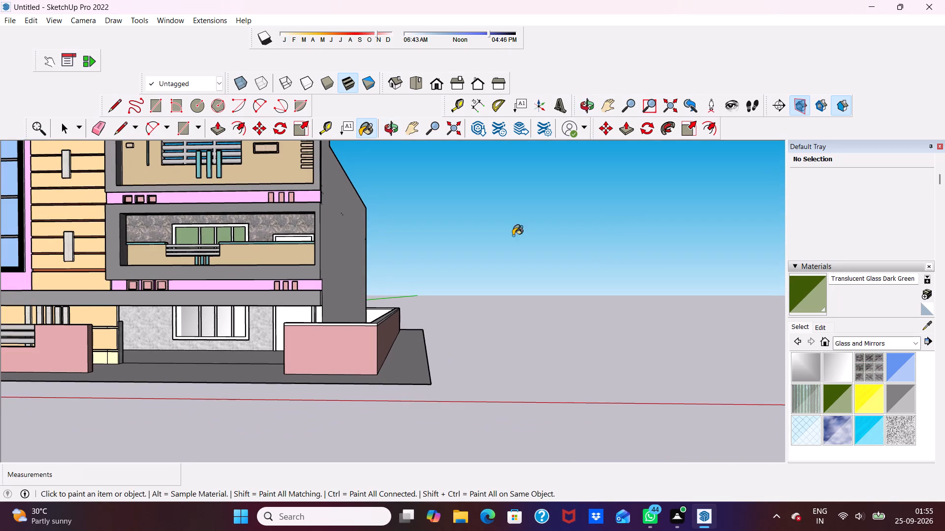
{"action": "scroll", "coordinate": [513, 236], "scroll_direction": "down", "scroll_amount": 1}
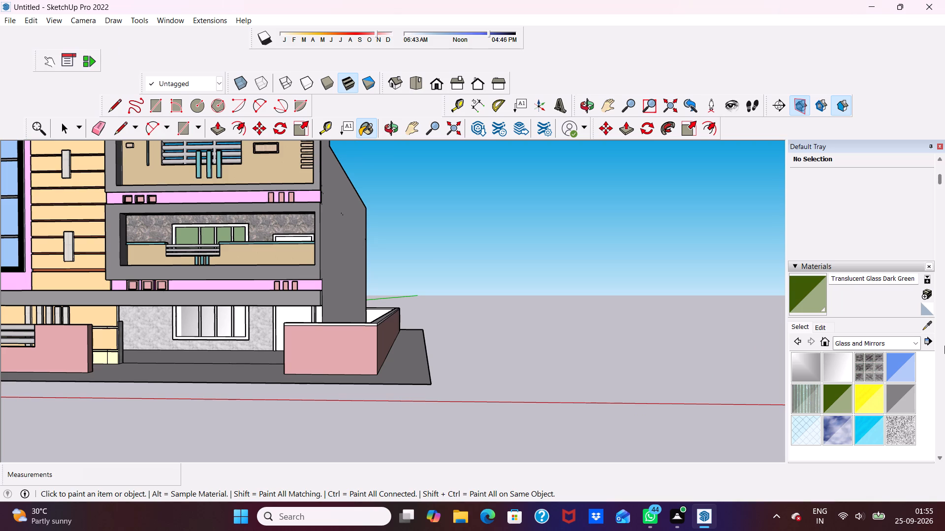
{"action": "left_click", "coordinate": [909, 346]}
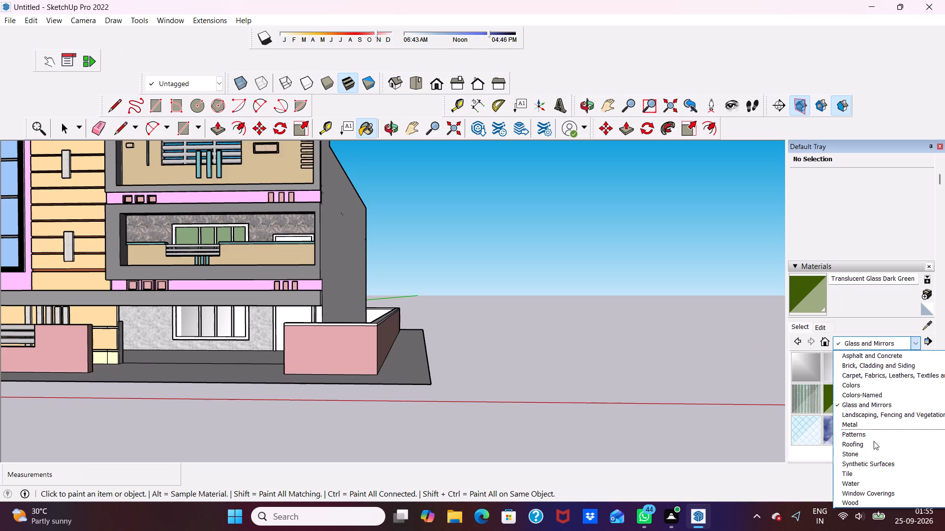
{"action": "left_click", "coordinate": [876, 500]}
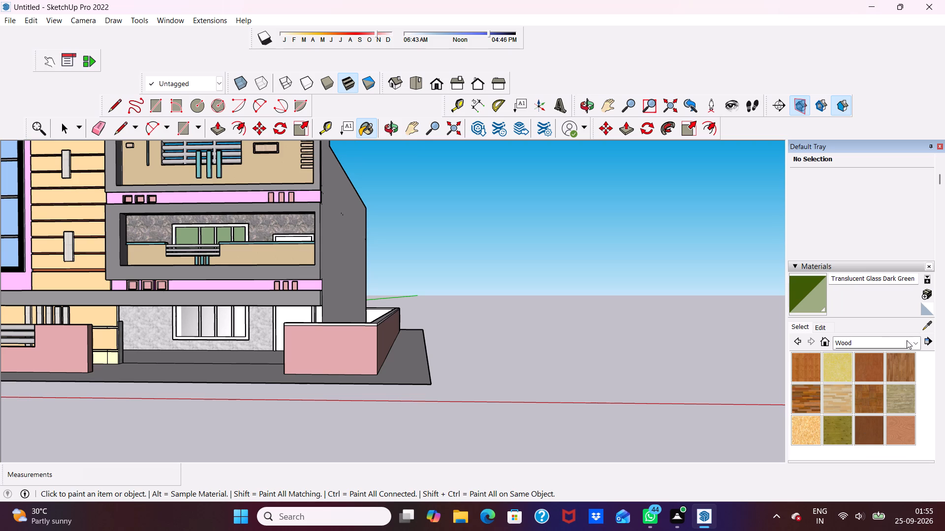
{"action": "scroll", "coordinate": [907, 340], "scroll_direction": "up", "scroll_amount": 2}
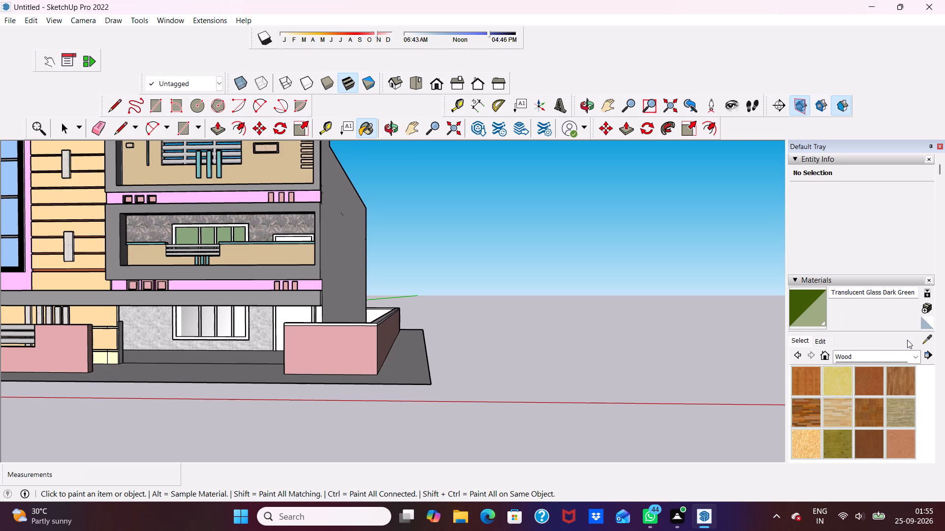
Paint the outer frame and three mullions of the first-floor balcony window with Color A07 from the Colors materials.
{"action": "left_click", "coordinate": [916, 352]}
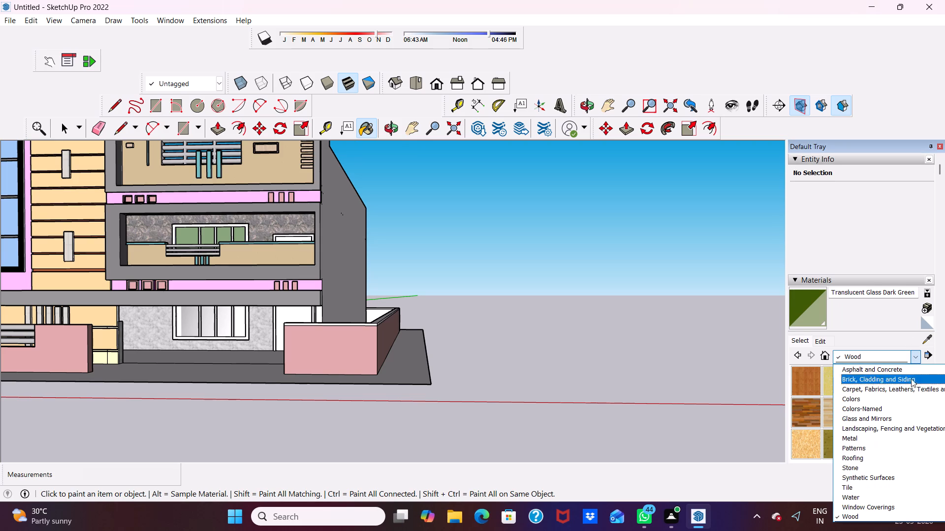
{"action": "left_click", "coordinate": [894, 399]}
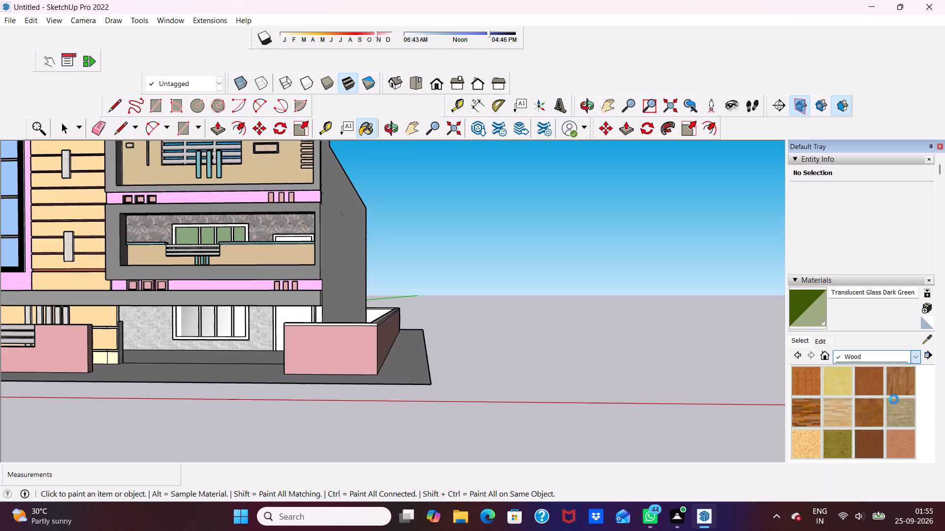
{"action": "left_click", "coordinate": [879, 412]}
{"action": "scroll", "coordinate": [166, 164], "scroll_direction": "up", "scroll_amount": 1}
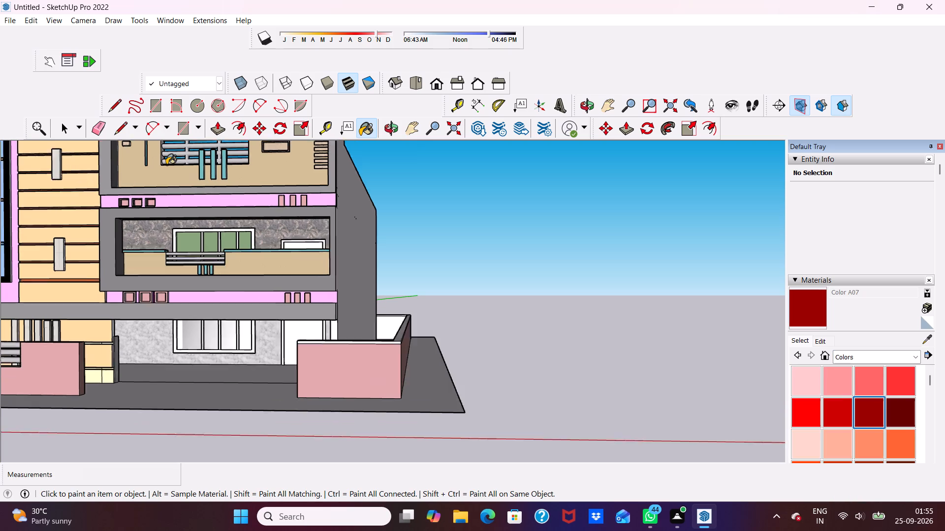
{"action": "scroll", "coordinate": [166, 165], "scroll_direction": "up", "scroll_amount": 12}
{"action": "left_click", "coordinate": [206, 251]}
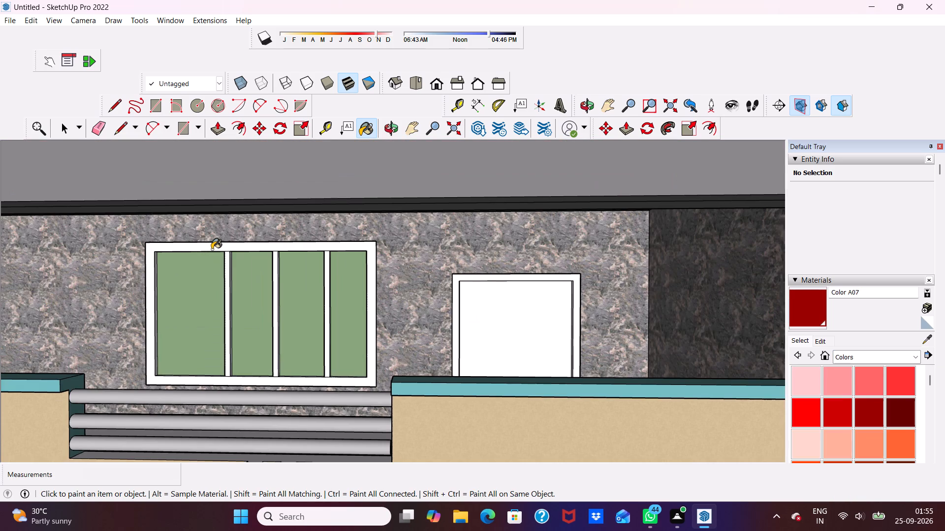
{"action": "left_click", "coordinate": [214, 246]}
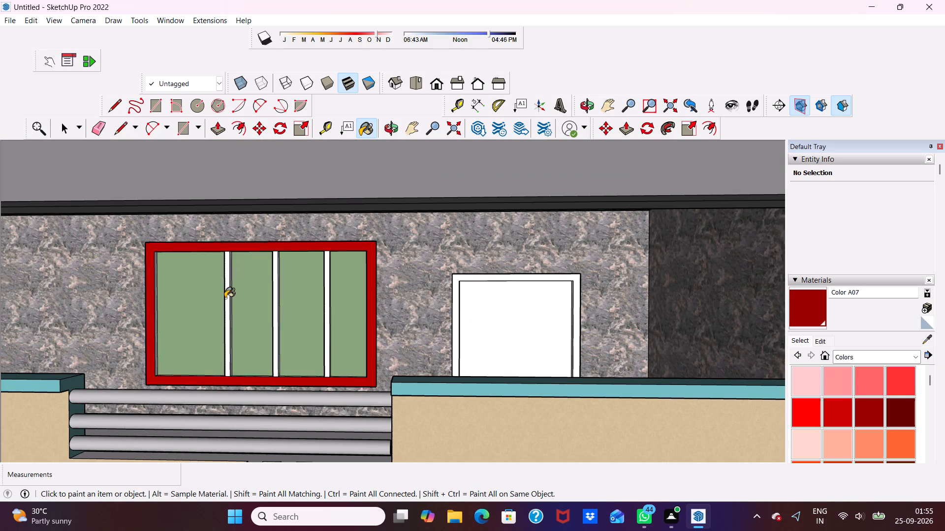
{"action": "left_click", "coordinate": [225, 298]}
{"action": "scroll", "coordinate": [226, 303], "scroll_direction": "up", "scroll_amount": 7}
{"action": "left_click", "coordinate": [226, 321]}
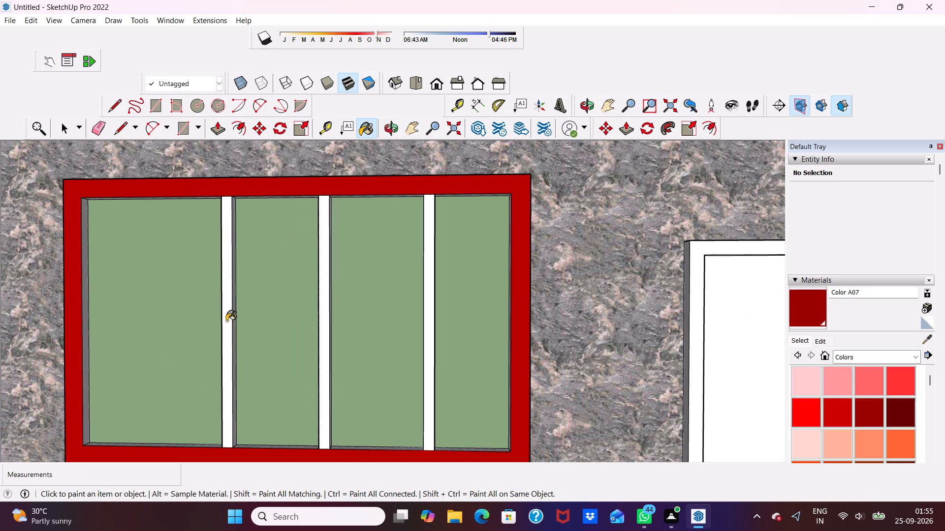
{"action": "left_click", "coordinate": [325, 341]}
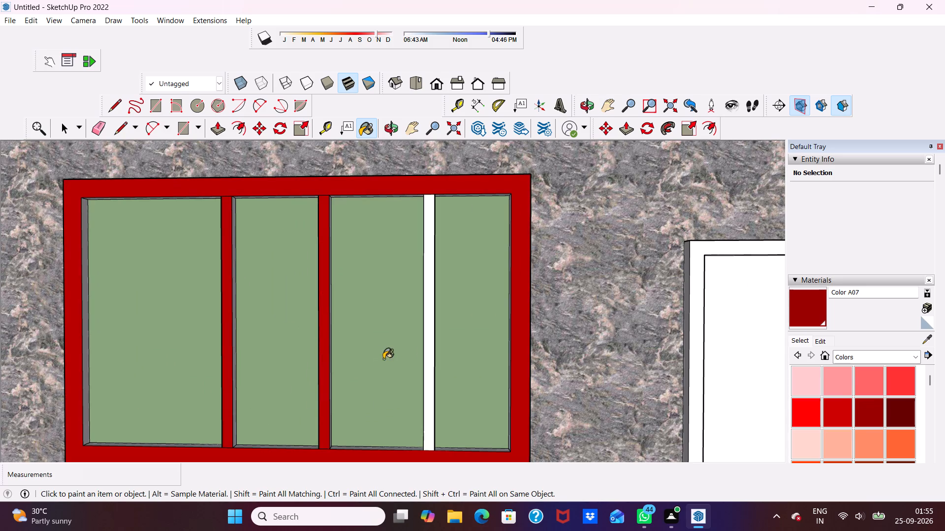
{"action": "left_click", "coordinate": [428, 386]}
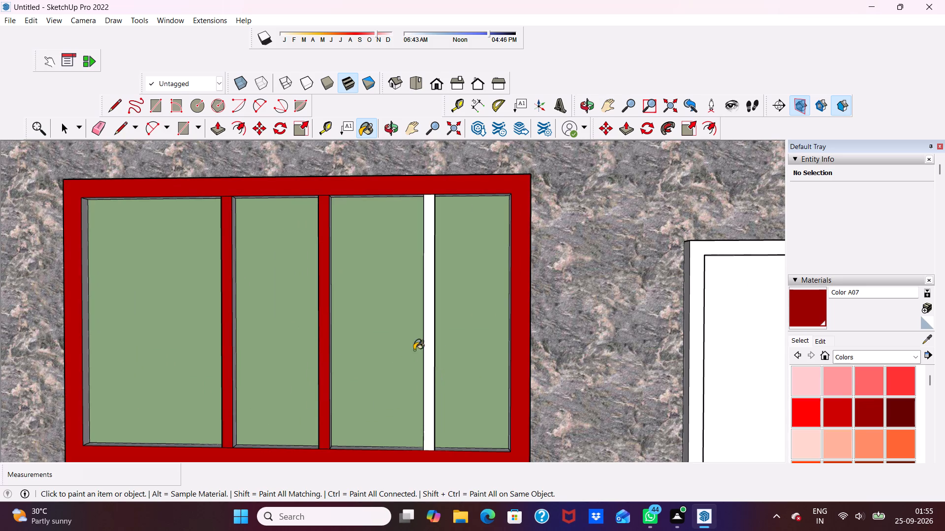
Paint the outer frame and three mullions of the ground-floor porch window with Color A07.
{"action": "scroll", "coordinate": [414, 350], "scroll_direction": "down", "scroll_amount": 12}
{"action": "scroll", "coordinate": [462, 314], "scroll_direction": "down", "scroll_amount": 4}
{"action": "scroll", "coordinate": [453, 367], "scroll_direction": "up", "scroll_amount": 1}
{"action": "scroll", "coordinate": [448, 367], "scroll_direction": "down", "scroll_amount": 8}
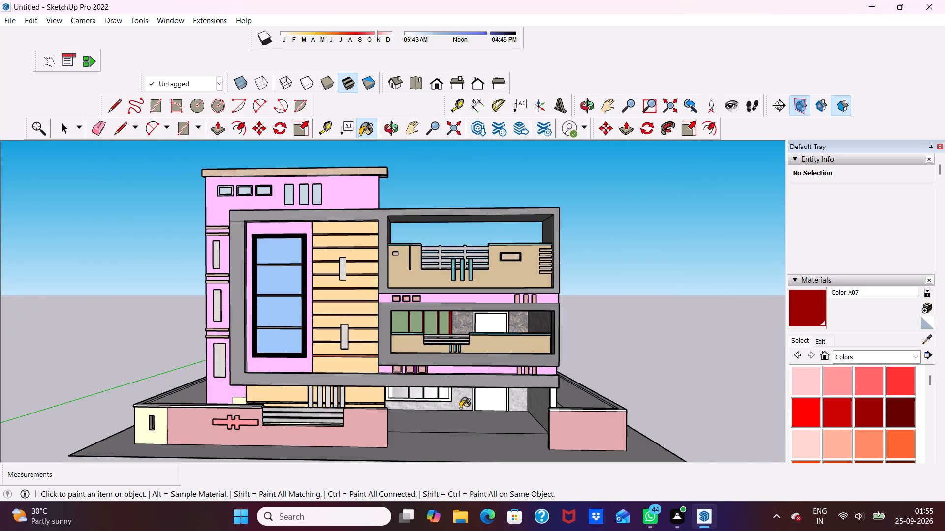
{"action": "middle_click_drag", "start_coordinate": [459, 408], "coordinate": [460, 361]}
{"action": "scroll", "coordinate": [466, 391], "scroll_direction": "up", "scroll_amount": 4}
{"action": "scroll", "coordinate": [386, 418], "scroll_direction": "up", "scroll_amount": 3}
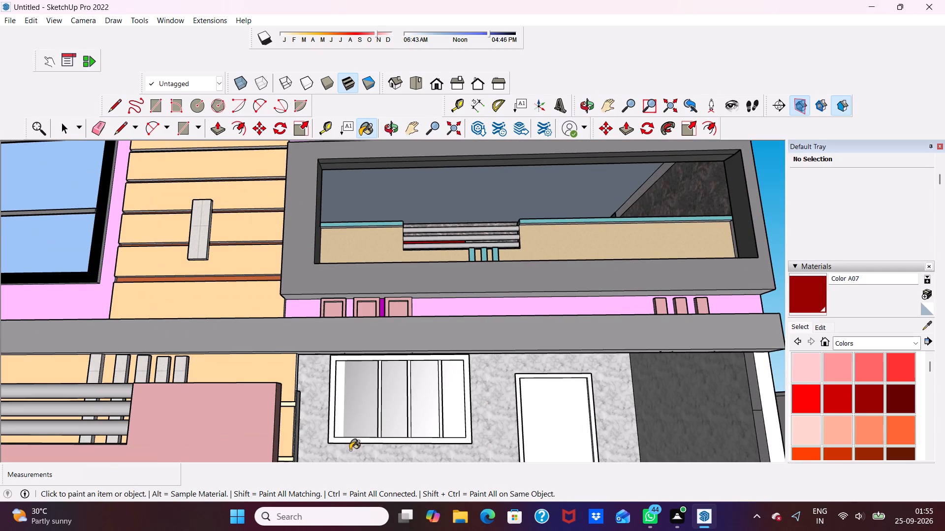
{"action": "left_click", "coordinate": [340, 442]}
{"action": "scroll", "coordinate": [340, 436], "scroll_direction": "up", "scroll_amount": 3}
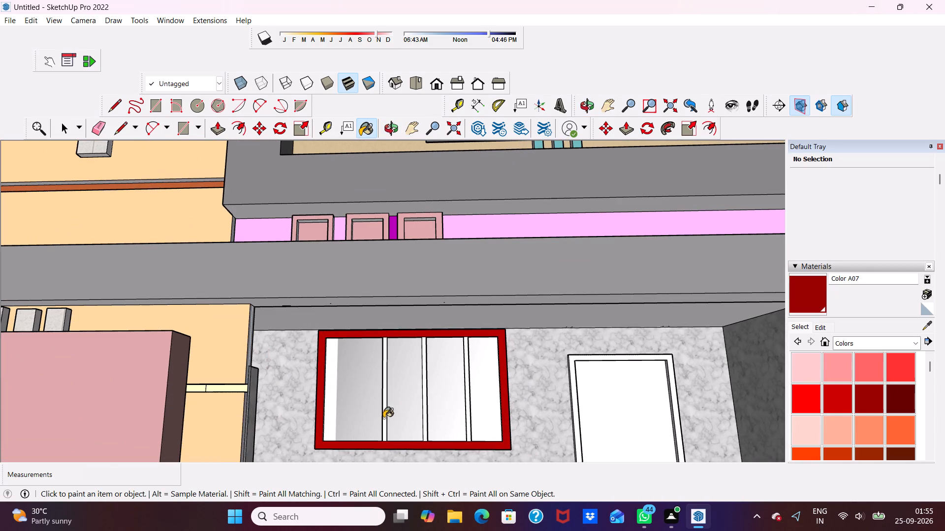
{"action": "left_click", "coordinate": [384, 415]}
{"action": "left_click", "coordinate": [424, 407]}
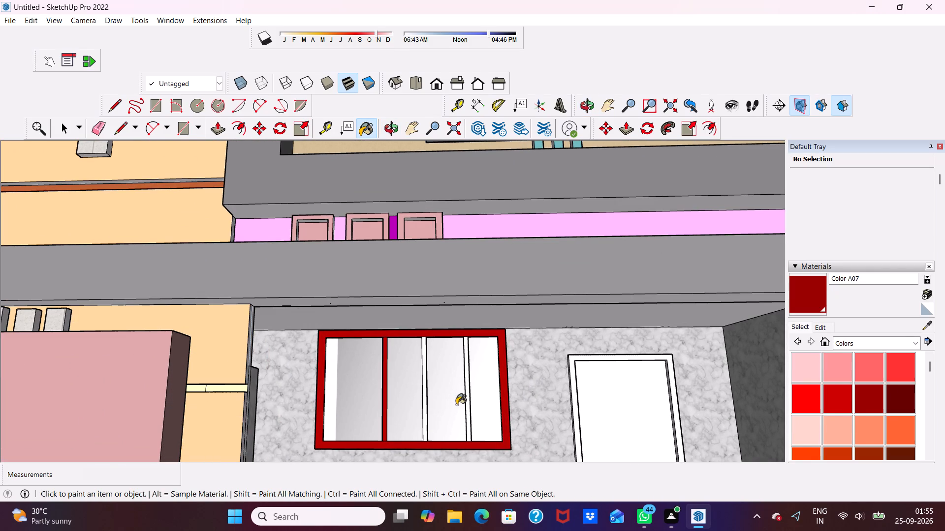
{"action": "left_click", "coordinate": [467, 403]}
Draw a circle with a radius of about 8 1/4" on the ground-floor door face, near the edge closer to the window.
{"action": "scroll", "coordinate": [466, 393], "scroll_direction": "down", "scroll_amount": 10}
{"action": "middle_click_drag", "start_coordinate": [470, 403], "coordinate": [475, 442]}
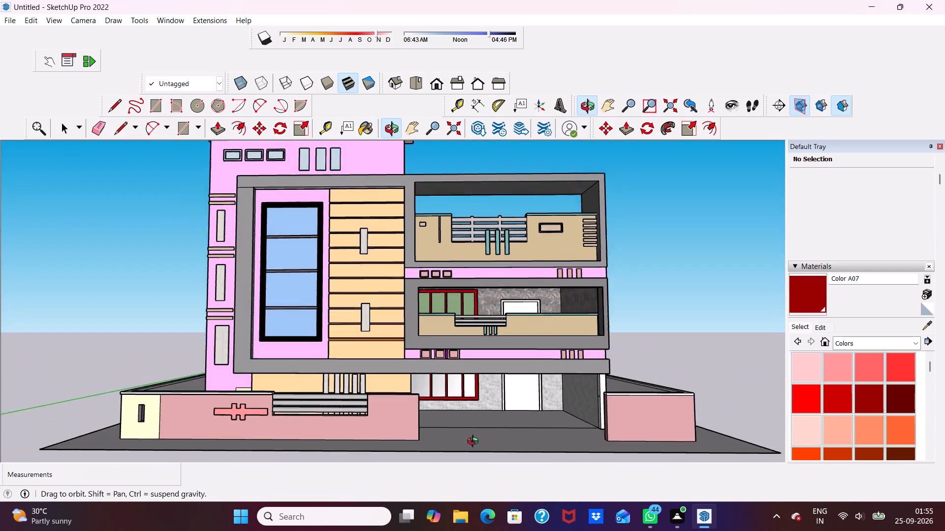
{"action": "middle_click_drag", "start_coordinate": [475, 442], "coordinate": [512, 431]}
{"action": "scroll", "coordinate": [512, 417], "scroll_direction": "up", "scroll_amount": 5}
{"action": "middle_click_drag", "start_coordinate": [500, 392], "coordinate": [465, 398]}
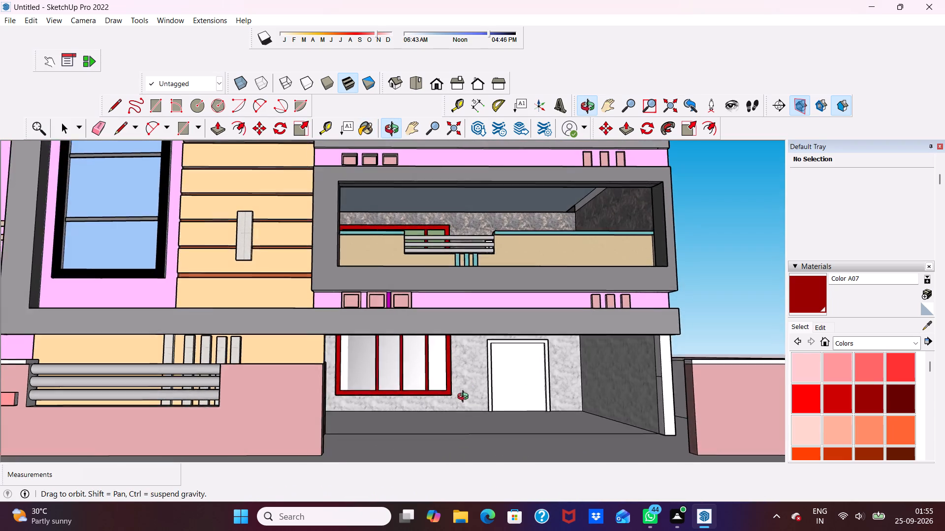
{"action": "middle_click_drag", "start_coordinate": [465, 398], "coordinate": [460, 413]}
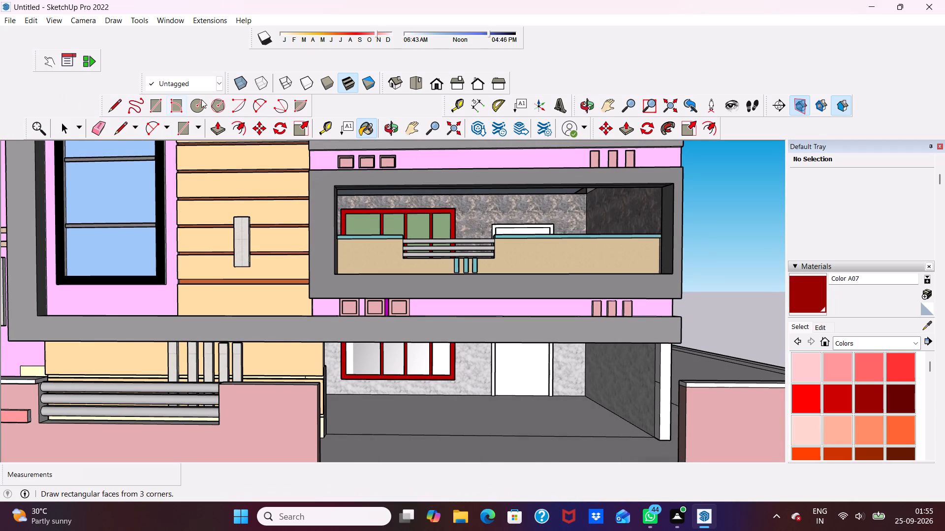
{"action": "left_click", "coordinate": [201, 99]}
{"action": "scroll", "coordinate": [596, 405], "scroll_direction": "up", "scroll_amount": 3}
{"action": "scroll", "coordinate": [476, 359], "scroll_direction": "up", "scroll_amount": 7}
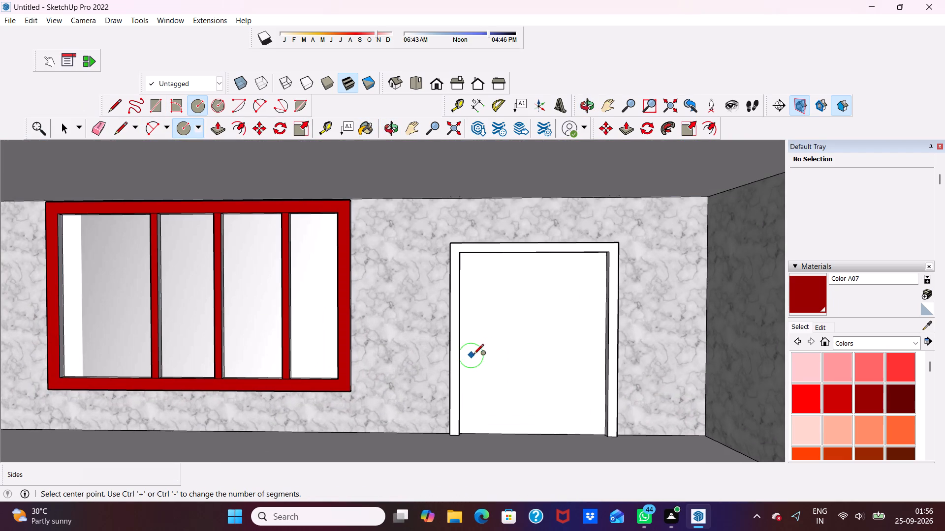
{"action": "left_click", "coordinate": [496, 341]}
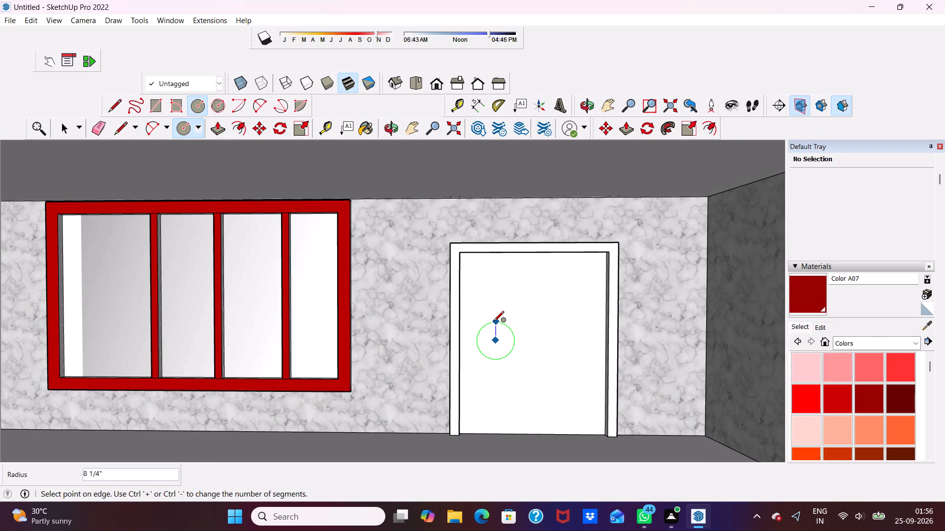
{"action": "left_click", "coordinate": [494, 322]}
Extrude the circle on the ground-floor door outward by 3" with Push/Pull.
{"action": "left_click", "coordinate": [216, 127]}
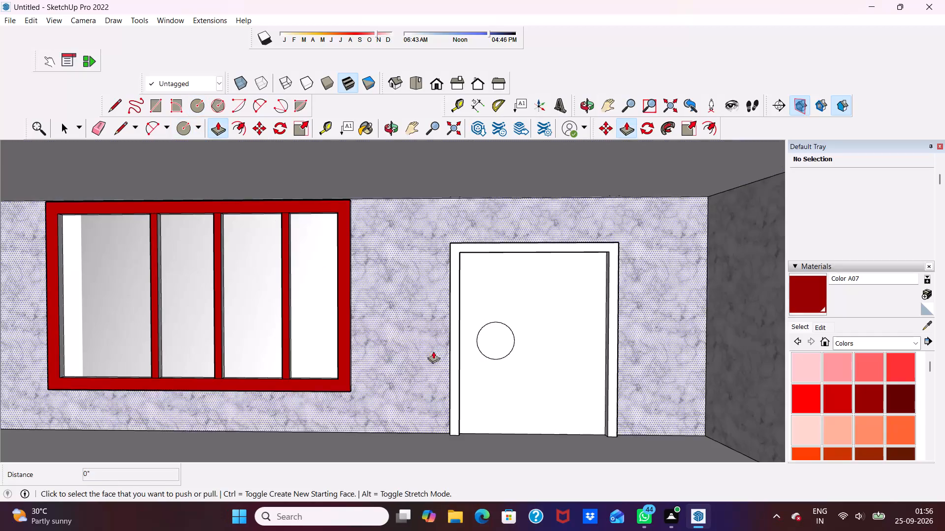
{"action": "left_click", "coordinate": [492, 338]}
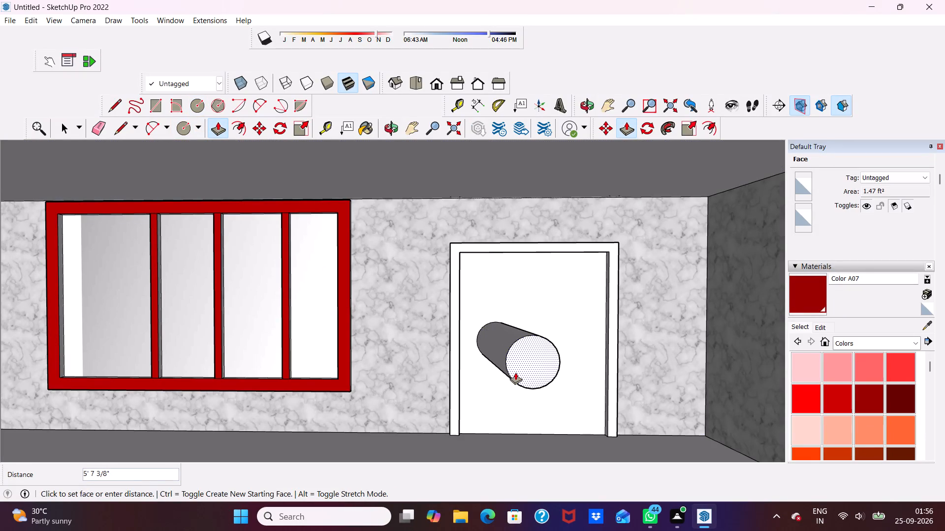
{"action": "key", "text": "3"}
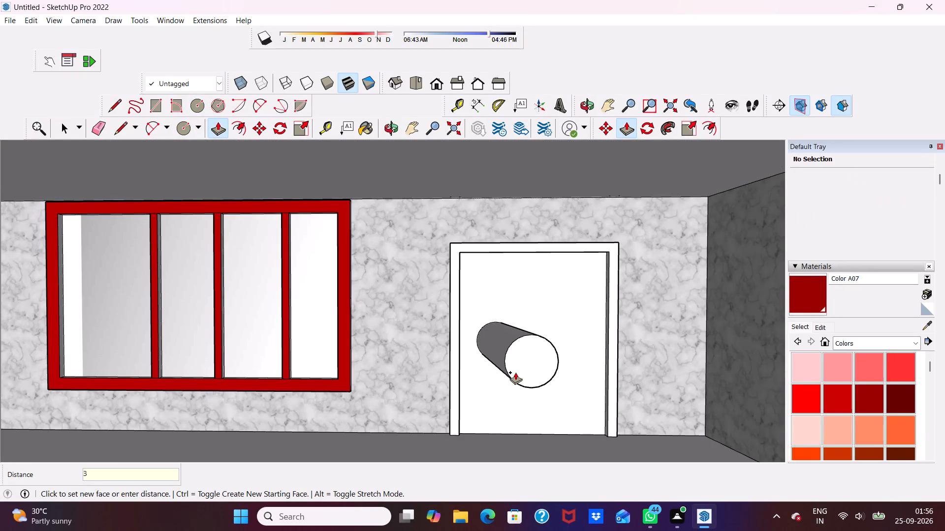
{"action": "key", "text": "shift+quotedbl"}
{"action": "key", "text": "Return"}
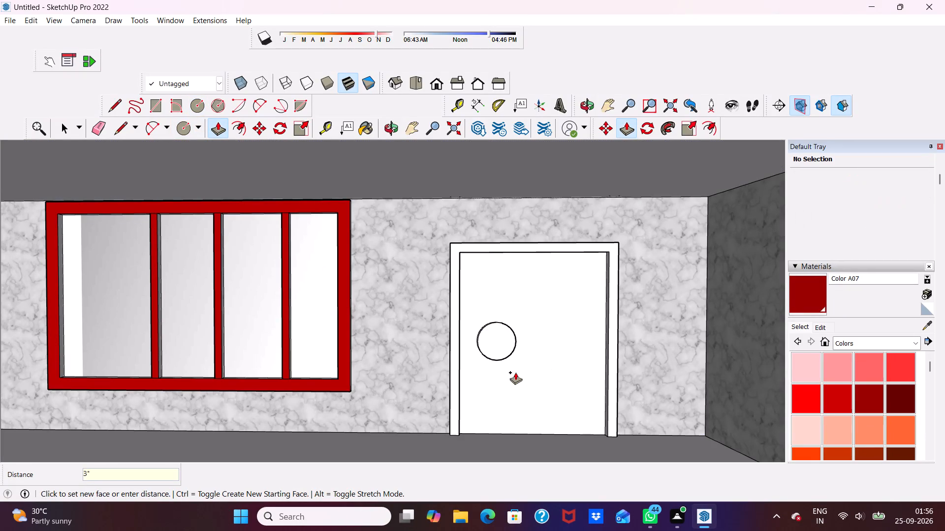
Draw a horizontal rectangle about 2' 1" by 5" on the lower part of the door face, beside the raised circle.
{"action": "left_click", "coordinate": [154, 106]}
{"action": "left_click", "coordinate": [539, 380]}
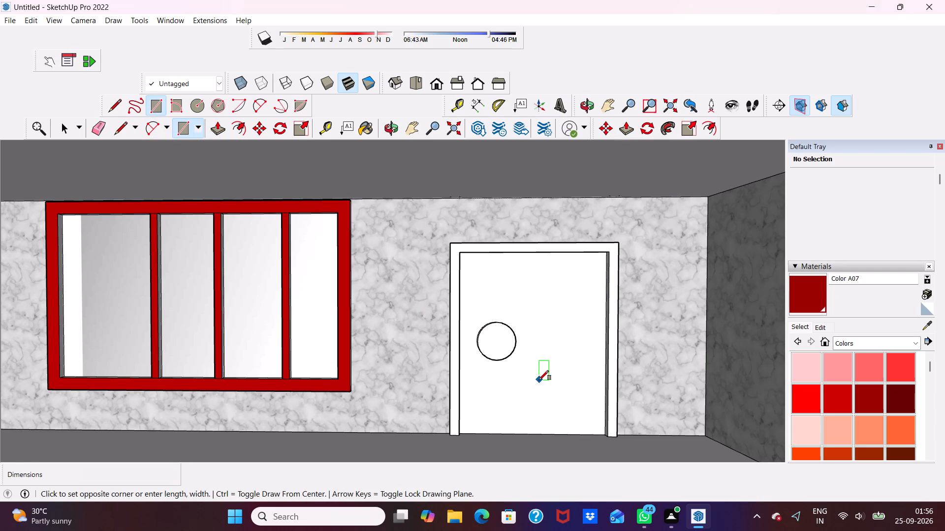
{"action": "left_click", "coordinate": [596, 392]}
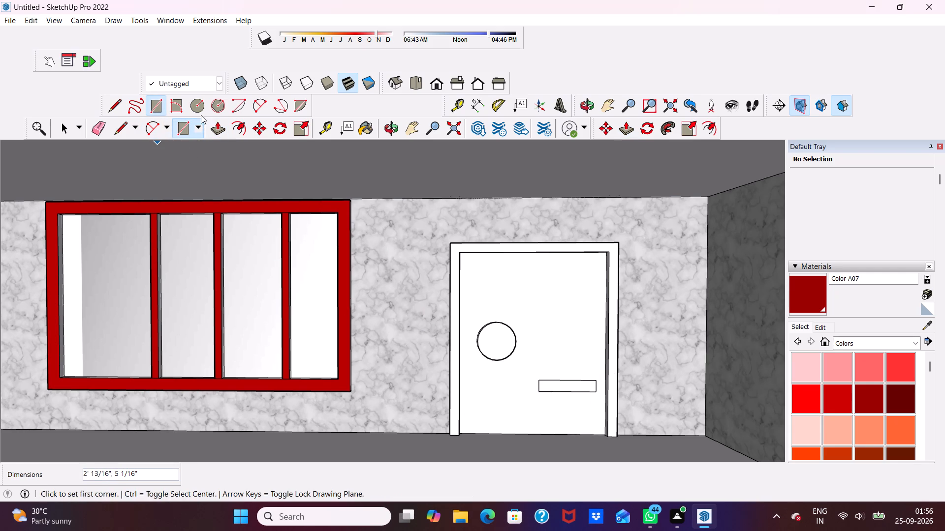
Extrude the horizontal rectangle on the ground-floor door outward by 3" with Push/Pull.
{"action": "left_click_drag", "start_coordinate": [214, 125], "coordinate": [218, 130]}
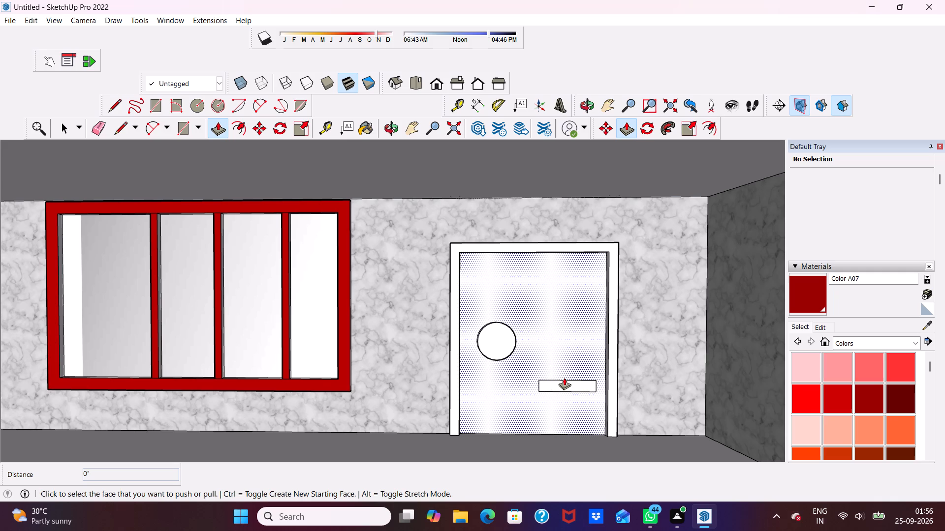
{"action": "left_click", "coordinate": [568, 384]}
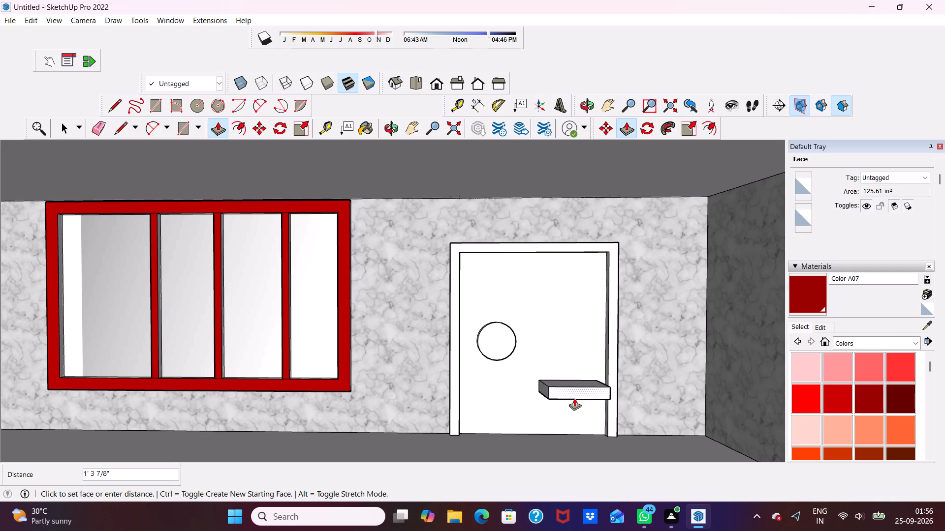
{"action": "key", "text": "3"}
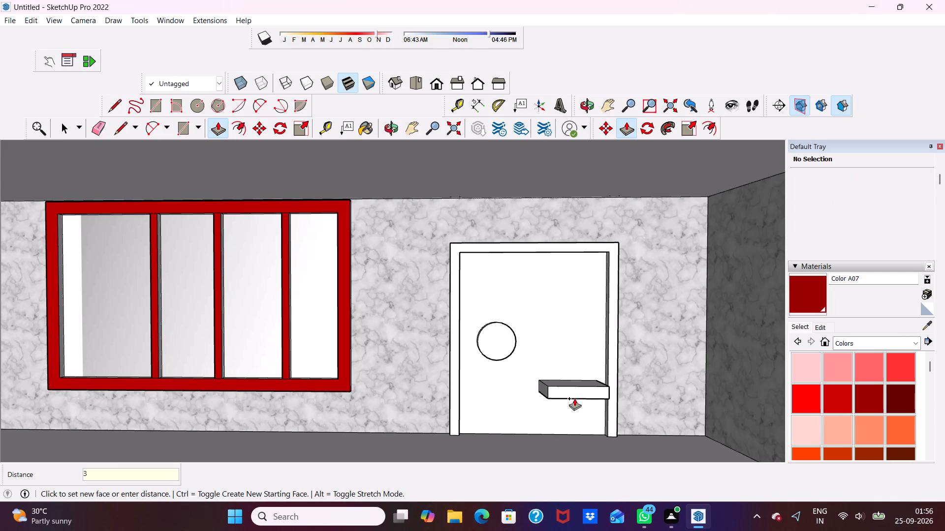
{"action": "key", "text": "shift+quotedbl"}
{"action": "key", "text": "Return"}
Paint the ground-floor door face, its frame, the raised circle and the raised bar with Wood Veneer 01.
{"action": "scroll", "coordinate": [801, 369], "scroll_direction": "down", "scroll_amount": 3}
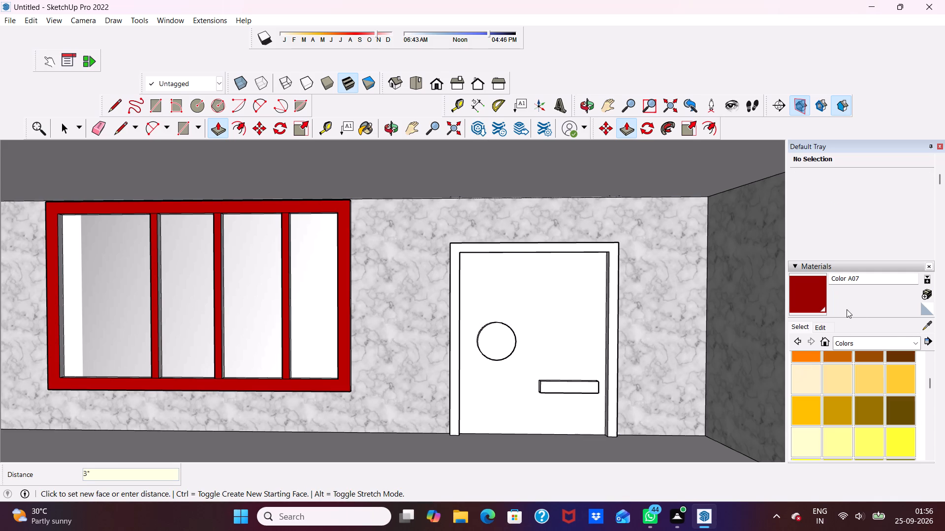
{"action": "left_click", "coordinate": [910, 341]}
{"action": "scroll", "coordinate": [880, 416], "scroll_direction": "down", "scroll_amount": 2}
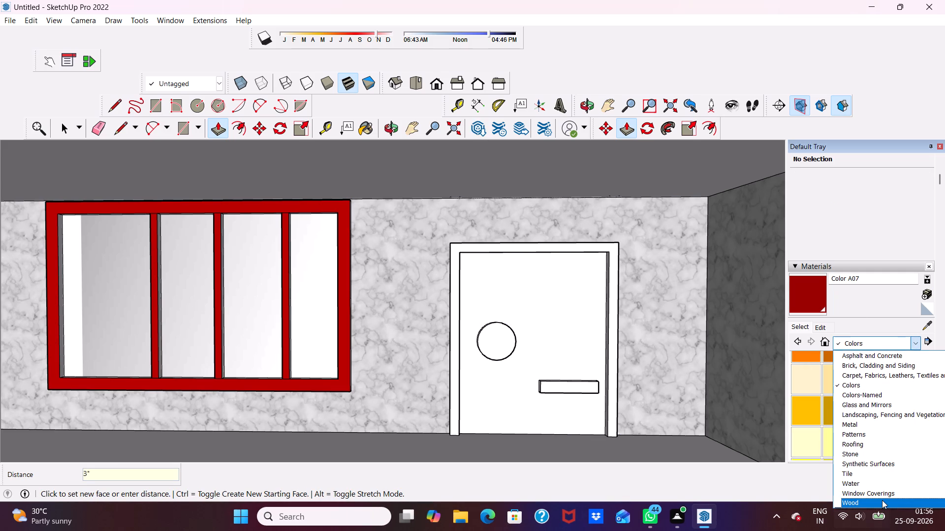
{"action": "left_click", "coordinate": [882, 500]}
{"action": "left_click", "coordinate": [867, 427]}
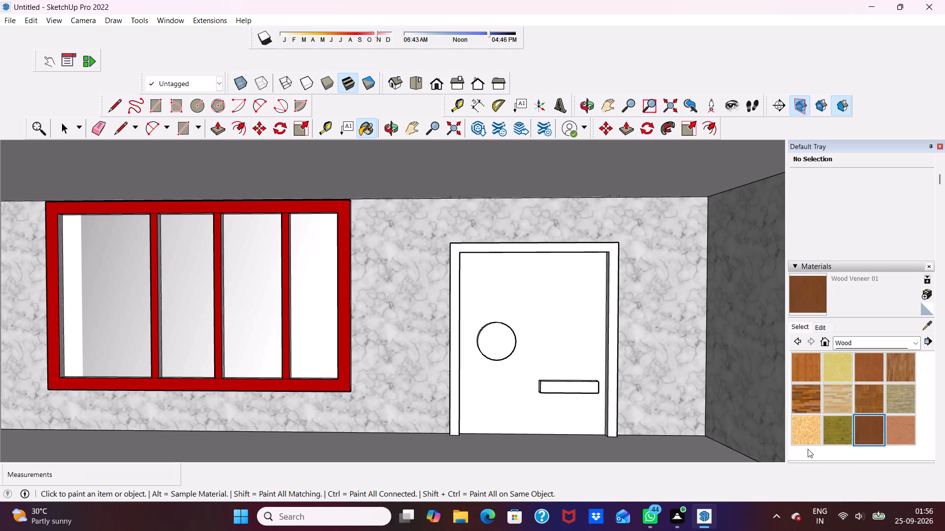
{"action": "scroll", "coordinate": [484, 347], "scroll_direction": "up", "scroll_amount": 3}
{"action": "left_click", "coordinate": [501, 306]}
{"action": "scroll", "coordinate": [488, 296], "scroll_direction": "up", "scroll_amount": 2}
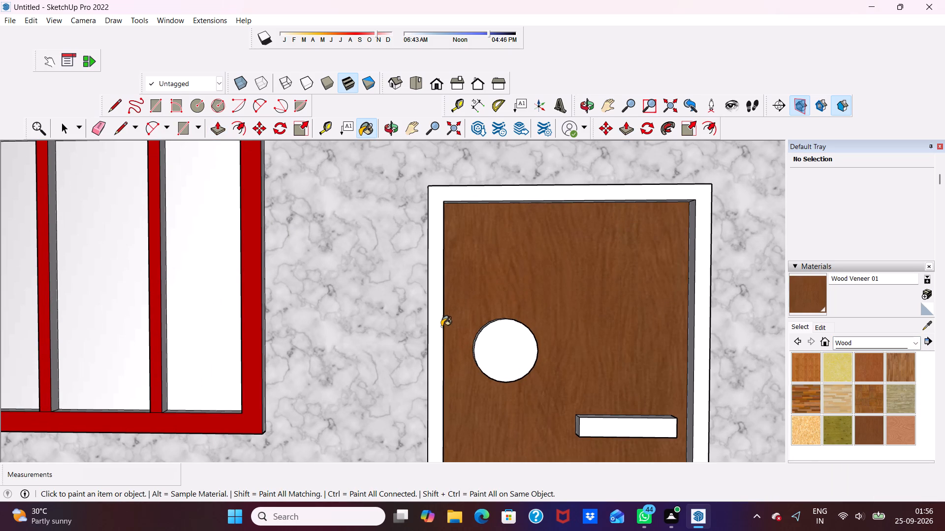
{"action": "left_click", "coordinate": [438, 330]}
{"action": "left_click", "coordinate": [517, 357]}
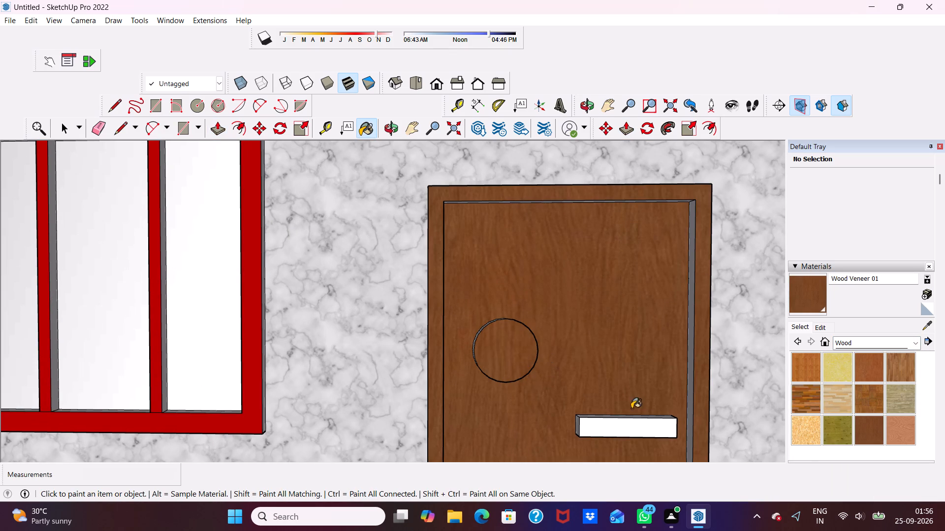
{"action": "left_click", "coordinate": [634, 426]}
{"action": "scroll", "coordinate": [634, 420], "scroll_direction": "up", "scroll_amount": 3}
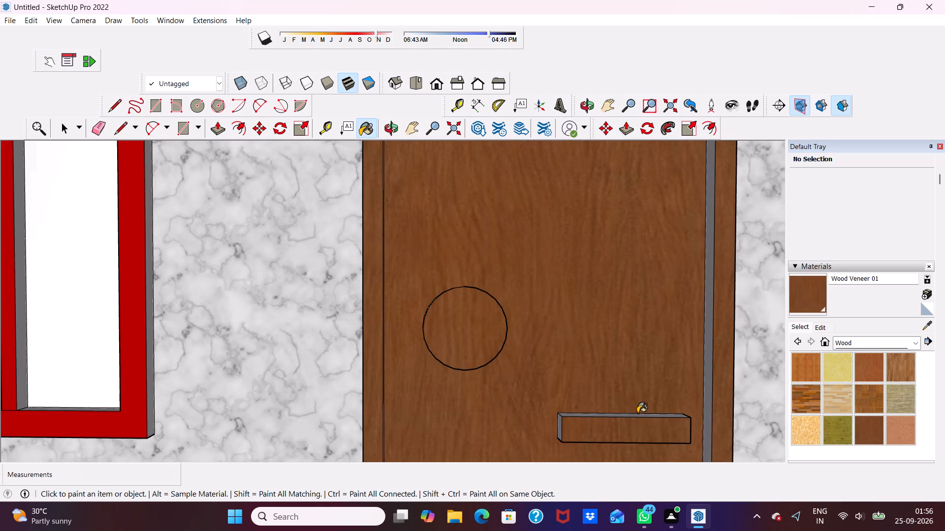
{"action": "left_click", "coordinate": [638, 414]}
{"action": "left_click", "coordinate": [709, 367]}
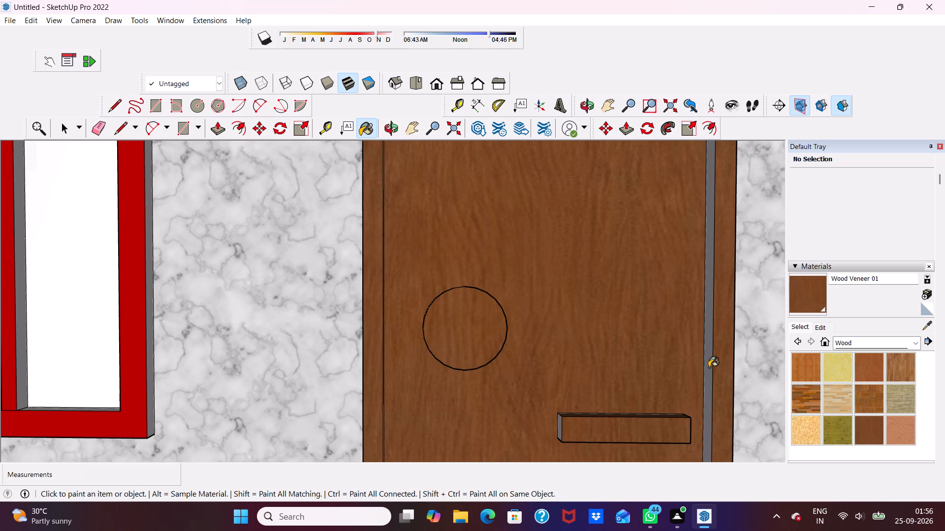
Draw a hexagon with an inscribed radius of about 10 1/16" on the first-floor balcony door, near the edge closer to the window.
{"action": "scroll", "coordinate": [704, 342], "scroll_direction": "down", "scroll_amount": 1}
{"action": "scroll", "coordinate": [704, 342], "scroll_direction": "up", "scroll_amount": 1}
{"action": "scroll", "coordinate": [704, 342], "scroll_direction": "down", "scroll_amount": 17}
{"action": "scroll", "coordinate": [467, 204], "scroll_direction": "up", "scroll_amount": 1}
{"action": "scroll", "coordinate": [464, 221], "scroll_direction": "down", "scroll_amount": 1}
{"action": "middle_click_drag", "start_coordinate": [463, 235], "coordinate": [458, 339]}
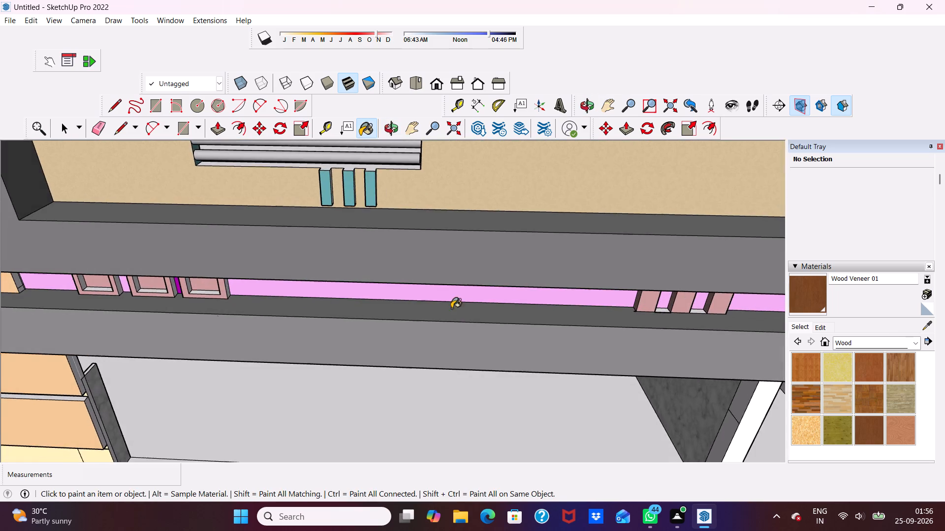
{"action": "scroll", "coordinate": [398, 460], "scroll_direction": "down", "scroll_amount": 2}
{"action": "middle_click_drag", "start_coordinate": [387, 295], "coordinate": [391, 168]}
{"action": "scroll", "coordinate": [389, 254], "scroll_direction": "down", "scroll_amount": 5}
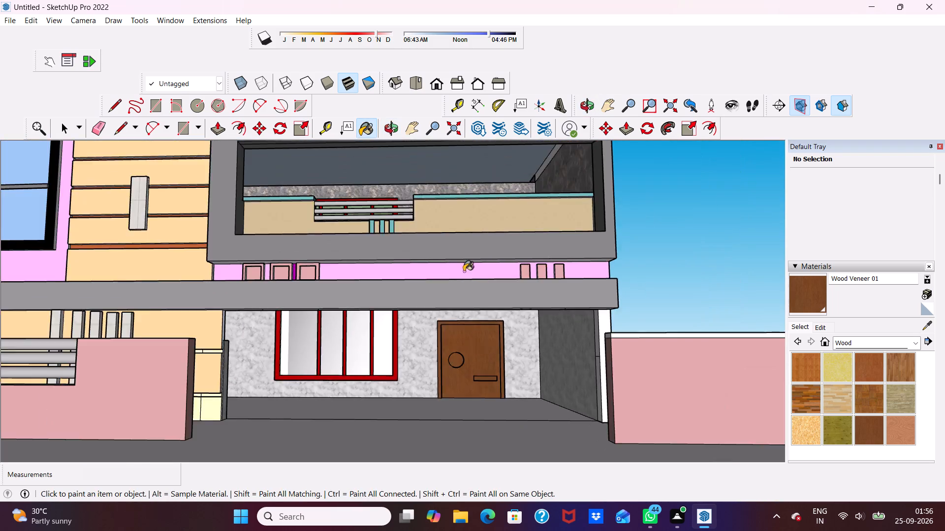
{"action": "scroll", "coordinate": [464, 271], "scroll_direction": "down", "scroll_amount": 4}
{"action": "middle_click_drag", "start_coordinate": [423, 416], "coordinate": [403, 455]}
{"action": "scroll", "coordinate": [316, 362], "scroll_direction": "up", "scroll_amount": 3}
{"action": "scroll", "coordinate": [333, 317], "scroll_direction": "down", "scroll_amount": 4}
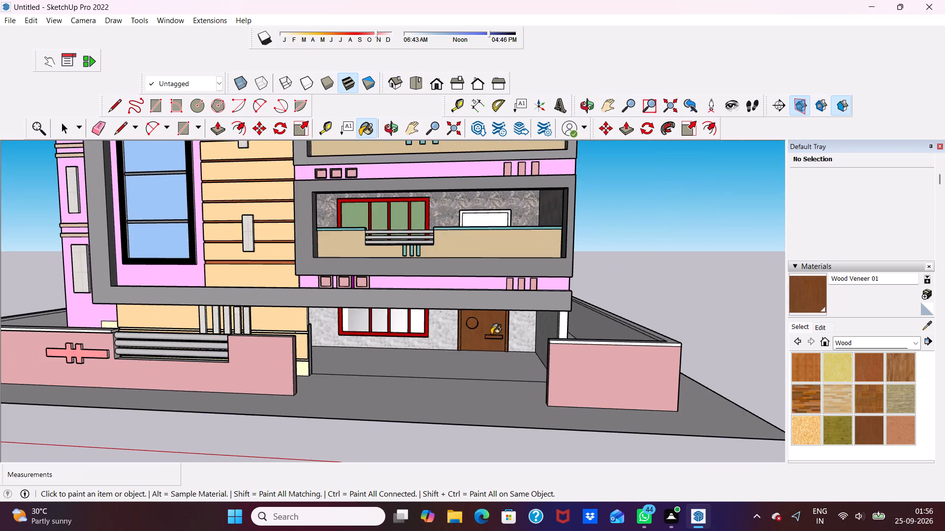
{"action": "scroll", "coordinate": [496, 235], "scroll_direction": "up", "scroll_amount": 3}
{"action": "middle_click_drag", "start_coordinate": [492, 231], "coordinate": [490, 276]}
{"action": "scroll", "coordinate": [484, 264], "scroll_direction": "up", "scroll_amount": 8}
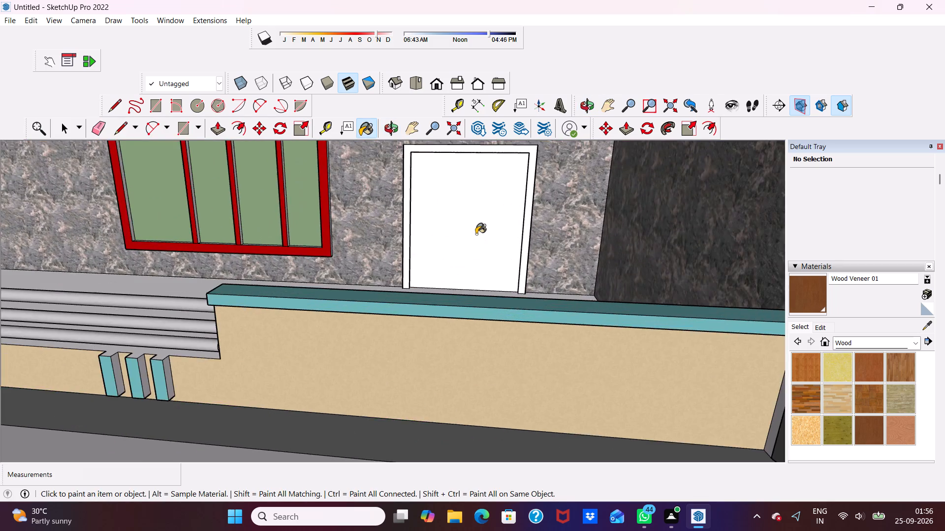
{"action": "scroll", "coordinate": [476, 234], "scroll_direction": "down", "scroll_amount": 4}
{"action": "left_click", "coordinate": [212, 103]}
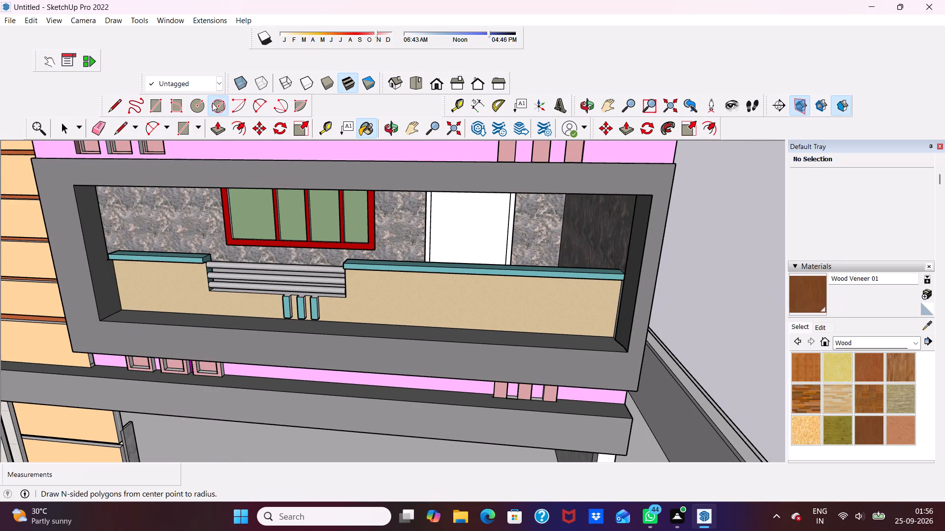
{"action": "scroll", "coordinate": [370, 213], "scroll_direction": "up", "scroll_amount": 7}
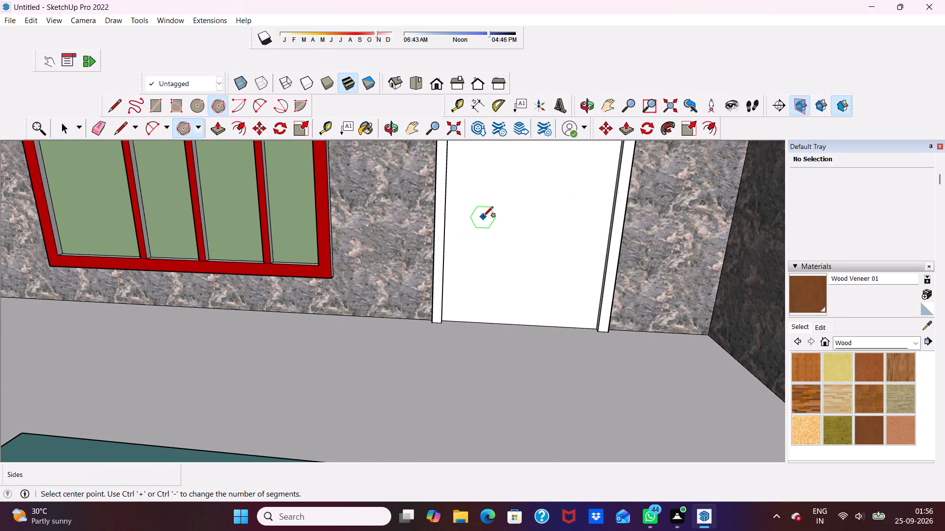
{"action": "left_click", "coordinate": [483, 217]}
{"action": "left_click", "coordinate": [483, 192]}
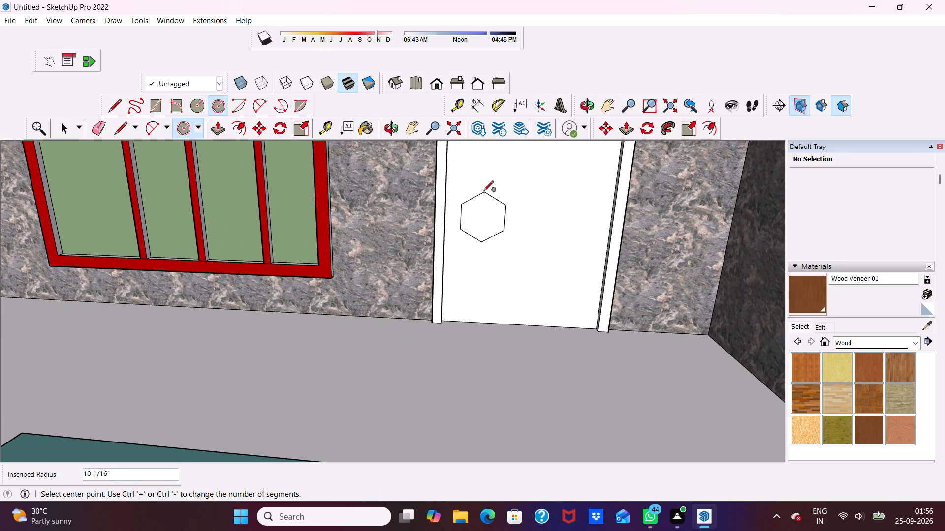
Extrude the hexagon on the first-floor balcony door outward by 3" with Push/Pull.
{"action": "left_click", "coordinate": [221, 125]}
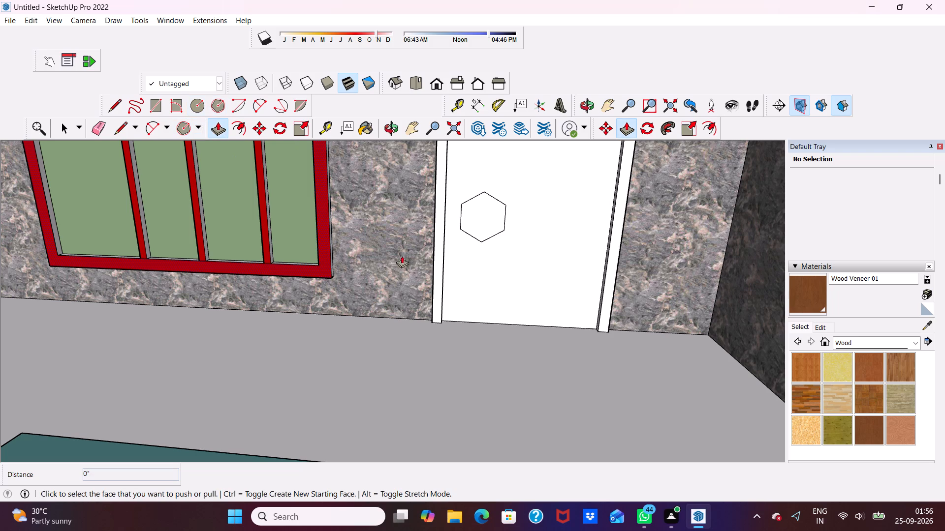
{"action": "left_click", "coordinate": [479, 215]}
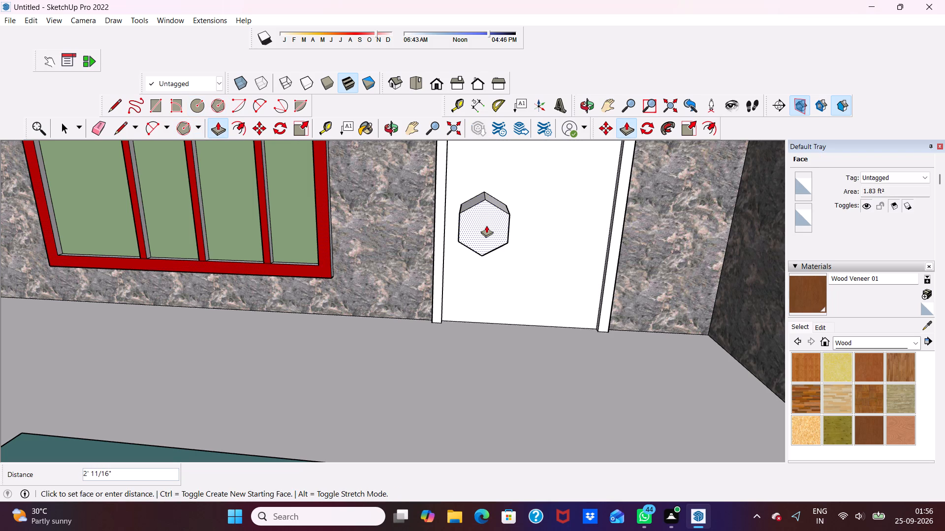
{"action": "type", "text": "3\""}
{"action": "key", "text": "Return"}
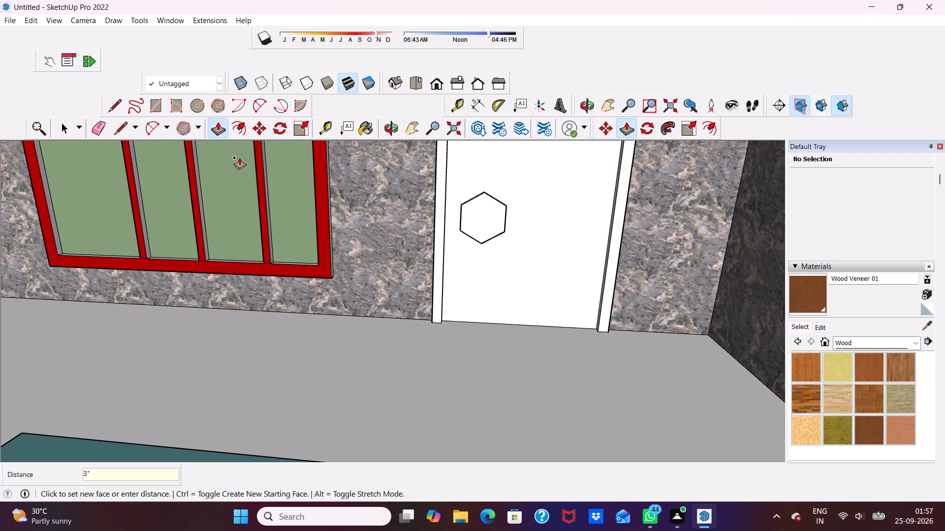
Paint the first-floor balcony door face, its frame and the raised hexagon with Wood Veneer 01.
{"action": "scroll", "coordinate": [618, 291], "scroll_direction": "down", "scroll_amount": 2}
{"action": "left_click", "coordinate": [877, 433]}
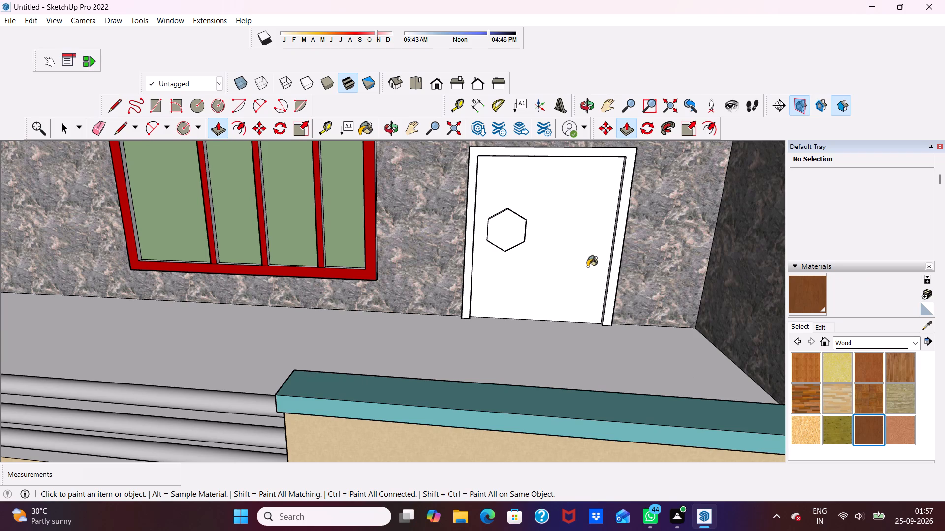
{"action": "left_click", "coordinate": [583, 255]}
{"action": "scroll", "coordinate": [528, 193], "scroll_direction": "up", "scroll_amount": 2}
{"action": "left_click", "coordinate": [460, 193]}
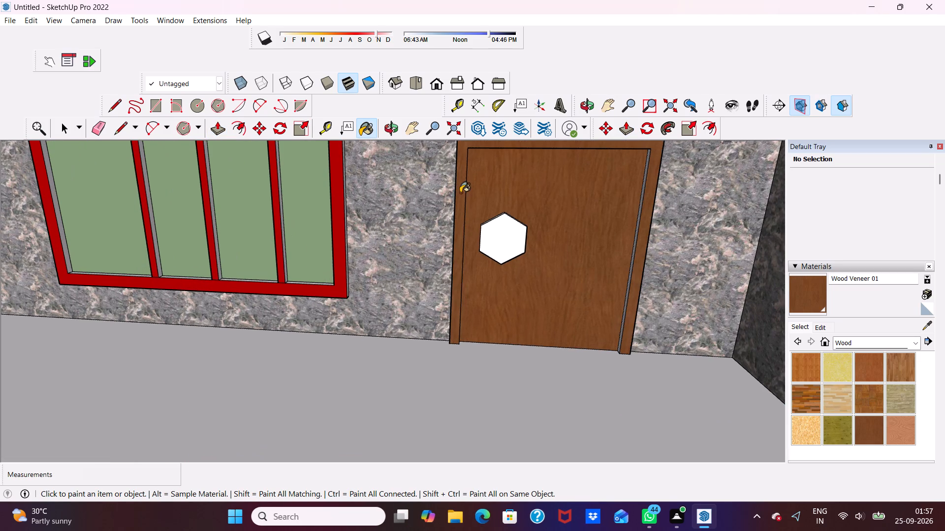
{"action": "left_click", "coordinate": [499, 232]}
From the Front view, paint the side rim of the raised circle on the ground-floor door with Wood Veneer 01.
{"action": "middle_click_drag", "start_coordinate": [520, 240], "coordinate": [387, 240]}
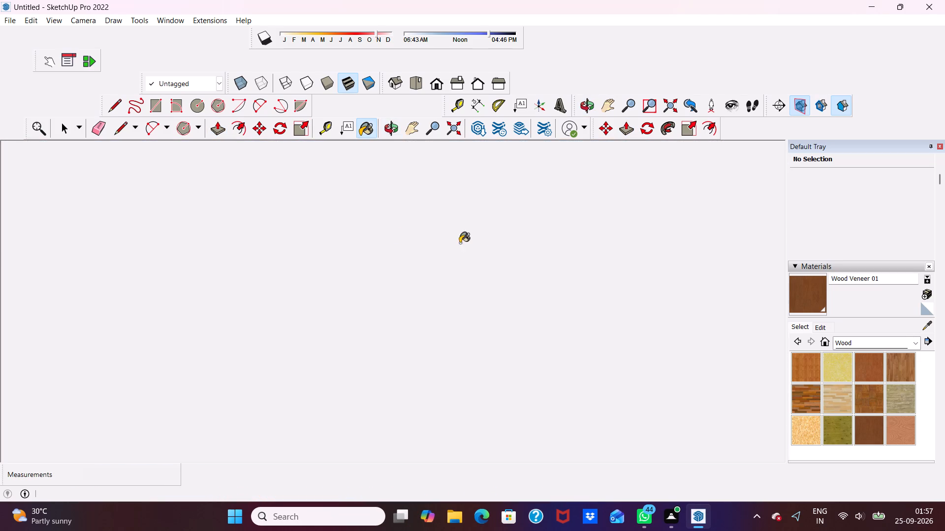
{"action": "middle_click_drag", "start_coordinate": [488, 247], "coordinate": [615, 234]}
{"action": "scroll", "coordinate": [443, 226], "scroll_direction": "down", "scroll_amount": 7}
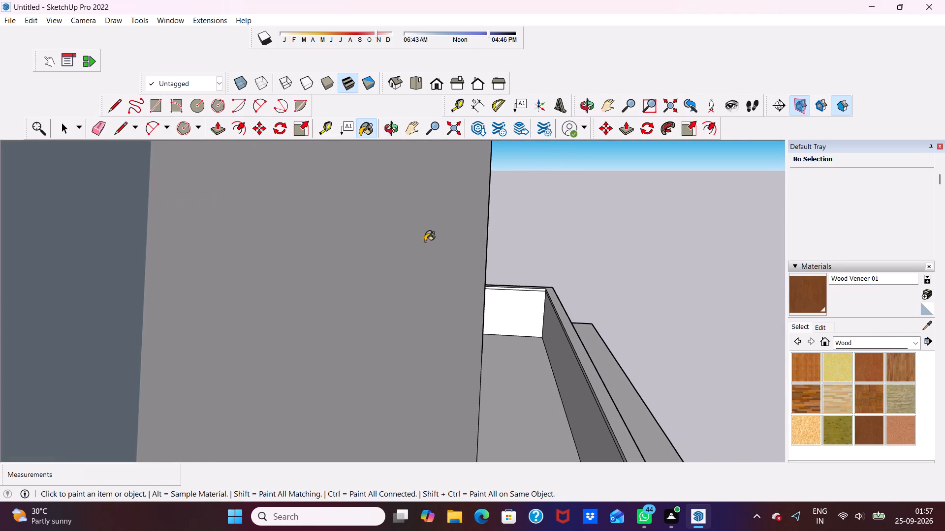
{"action": "scroll", "coordinate": [425, 241], "scroll_direction": "down", "scroll_amount": 2}
{"action": "left_click", "coordinate": [440, 86]}
{"action": "scroll", "coordinate": [439, 94], "scroll_direction": "down", "scroll_amount": 4}
{"action": "scroll", "coordinate": [483, 238], "scroll_direction": "down", "scroll_amount": 2}
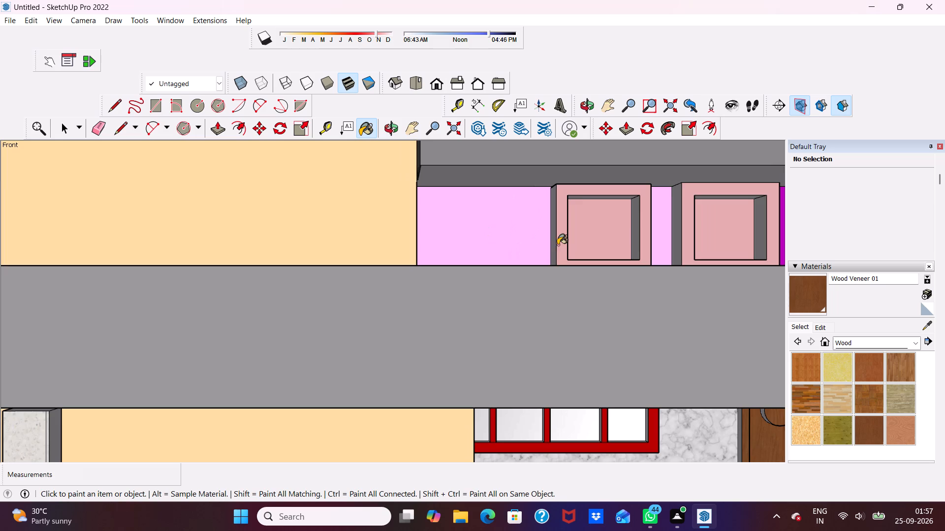
{"action": "scroll", "coordinate": [570, 234], "scroll_direction": "down", "scroll_amount": 15}
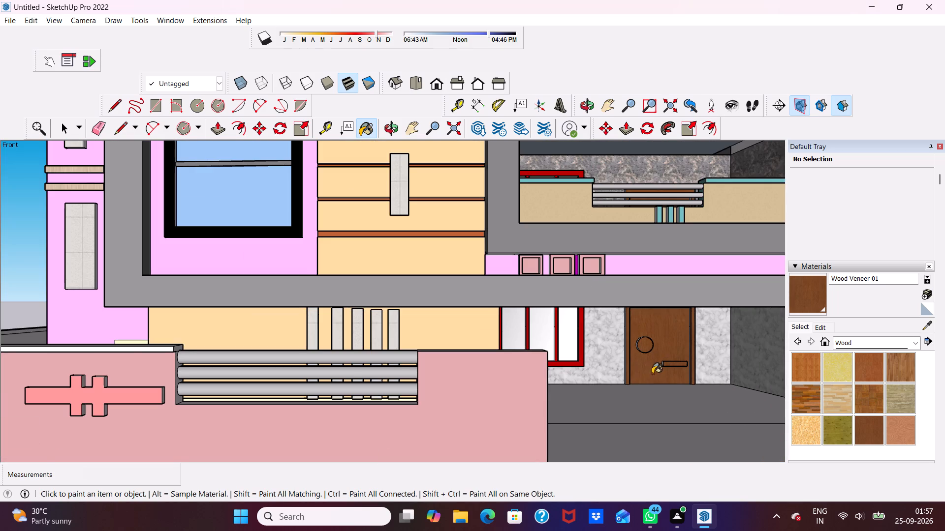
{"action": "scroll", "coordinate": [647, 356], "scroll_direction": "up", "scroll_amount": 8}
{"action": "left_click", "coordinate": [627, 334]}
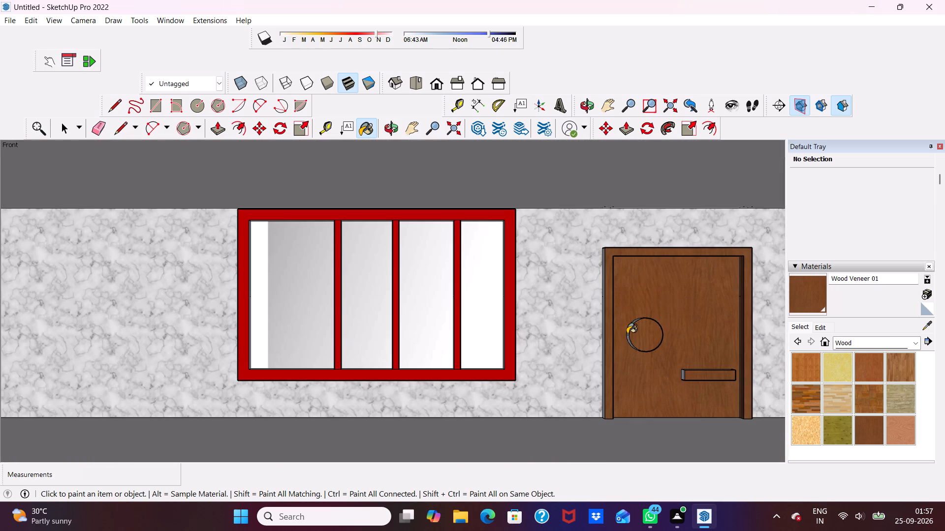
{"action": "scroll", "coordinate": [630, 329], "scroll_direction": "up", "scroll_amount": 2}
{"action": "left_click", "coordinate": [628, 327]}
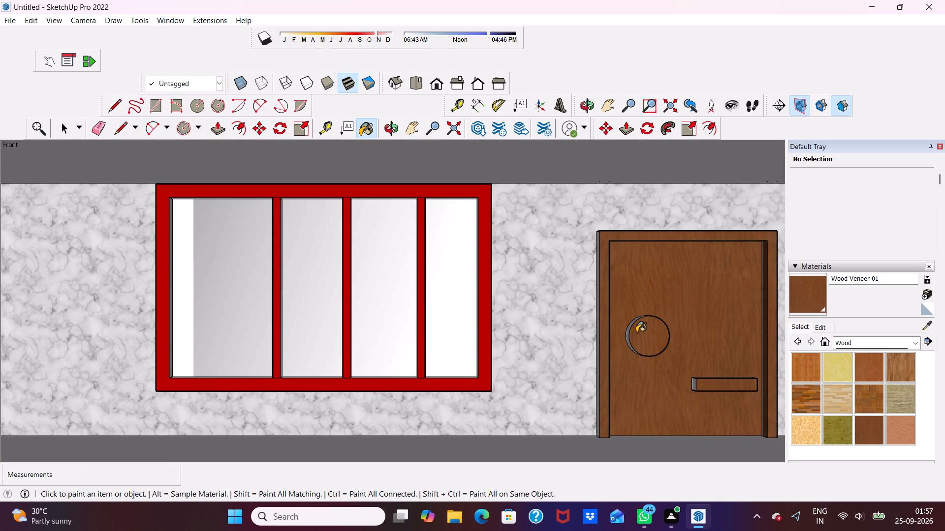
{"action": "scroll", "coordinate": [624, 348], "scroll_direction": "up", "scroll_amount": 1}
{"action": "scroll", "coordinate": [624, 348], "scroll_direction": "down", "scroll_amount": 1}
{"action": "scroll", "coordinate": [624, 348], "scroll_direction": "up", "scroll_amount": 6}
{"action": "left_click", "coordinate": [636, 321]}
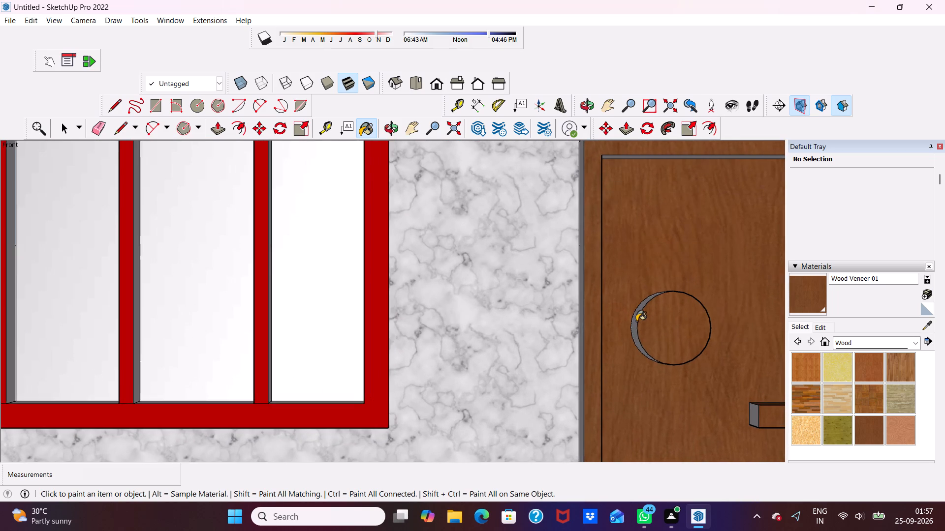
Paint the thin upper side face of the raised hexagon on the first-floor door with Wood Veneer 01.
{"action": "scroll", "coordinate": [472, 359], "scroll_direction": "down", "scroll_amount": 9}
{"action": "scroll", "coordinate": [228, 385], "scroll_direction": "up", "scroll_amount": 1}
{"action": "scroll", "coordinate": [356, 273], "scroll_direction": "down", "scroll_amount": 9}
{"action": "scroll", "coordinate": [420, 318], "scroll_direction": "down", "scroll_amount": 3}
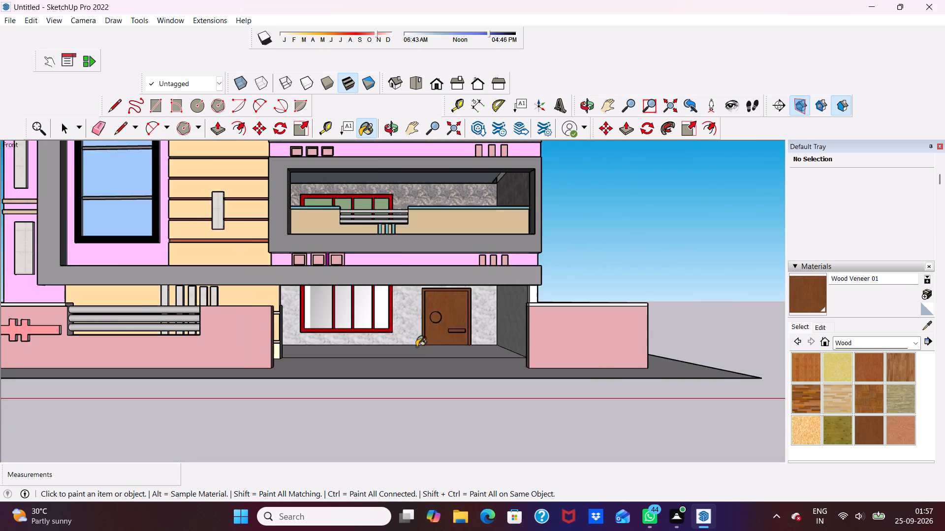
{"action": "scroll", "coordinate": [415, 347], "scroll_direction": "down", "scroll_amount": 4}
{"action": "middle_click_drag", "start_coordinate": [412, 365], "coordinate": [409, 440]}
{"action": "scroll", "coordinate": [420, 258], "scroll_direction": "up", "scroll_amount": 13}
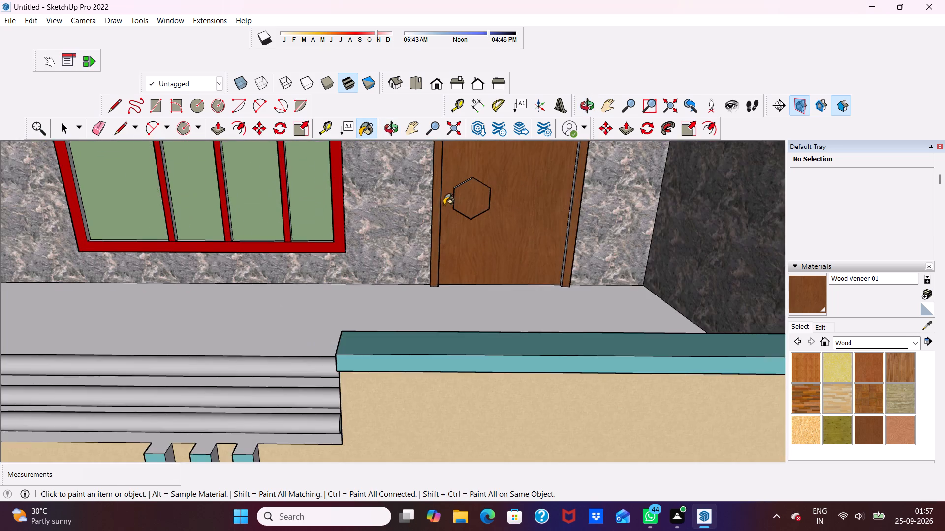
{"action": "scroll", "coordinate": [445, 204], "scroll_direction": "up", "scroll_amount": 5}
{"action": "left_click", "coordinate": [469, 171]}
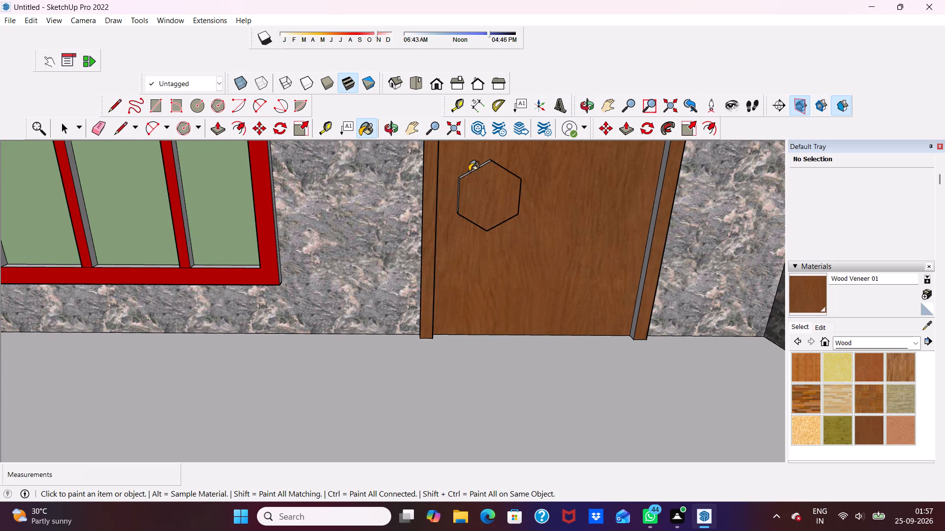
Leave the paint tool and look over the whole building's front exterior.
{"action": "scroll", "coordinate": [467, 174], "scroll_direction": "down", "scroll_amount": 14}
{"action": "middle_click_drag", "start_coordinate": [482, 324], "coordinate": [459, 250]}
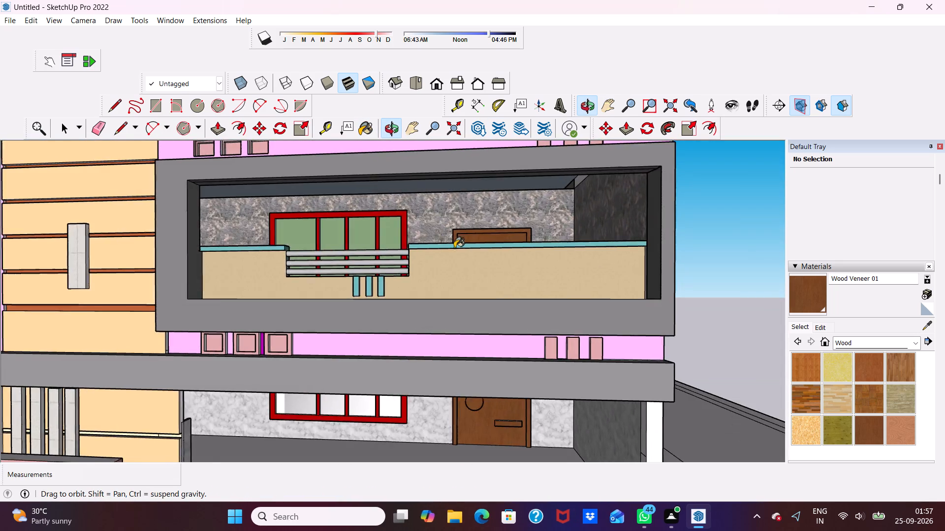
{"action": "scroll", "coordinate": [438, 259], "scroll_direction": "down", "scroll_amount": 9}
{"action": "middle_click_drag", "start_coordinate": [401, 325], "coordinate": [443, 371]}
{"action": "scroll", "coordinate": [394, 372], "scroll_direction": "down", "scroll_amount": 4}
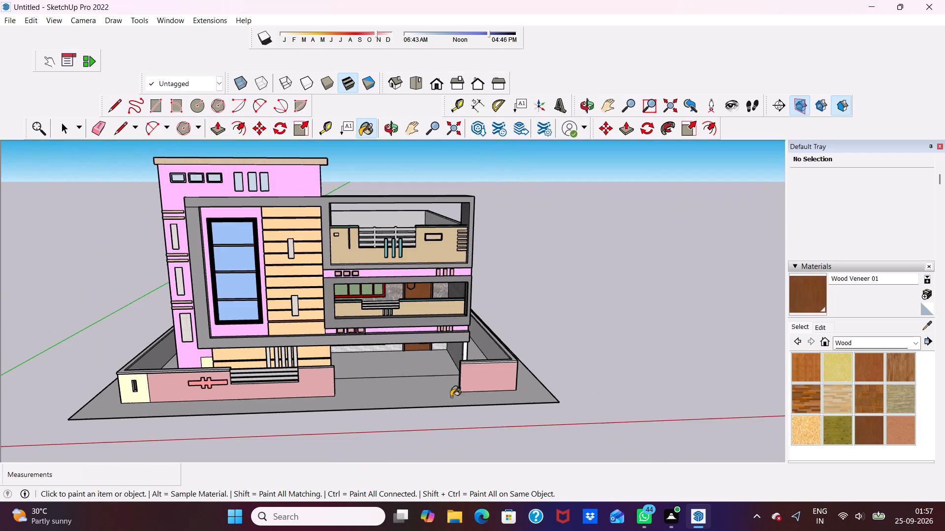
{"action": "key", "text": "space"}
{"action": "scroll", "coordinate": [412, 376], "scroll_direction": "down", "scroll_amount": 1}
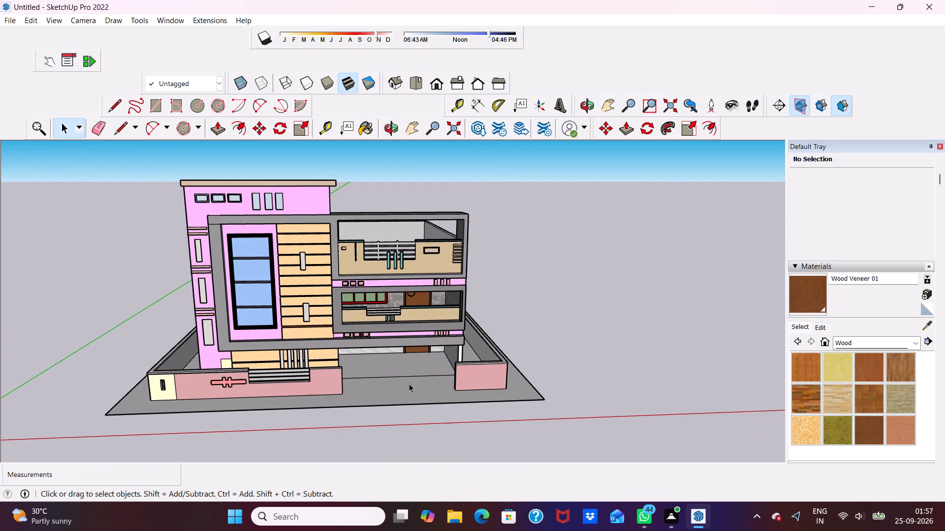
Import the "gate (1)" component from Downloads and place it at the base corner of the compound wall's front opening.
{"action": "middle_click_drag", "start_coordinate": [406, 383], "coordinate": [363, 356]}
{"action": "scroll", "coordinate": [363, 356], "scroll_direction": "up", "scroll_amount": 4}
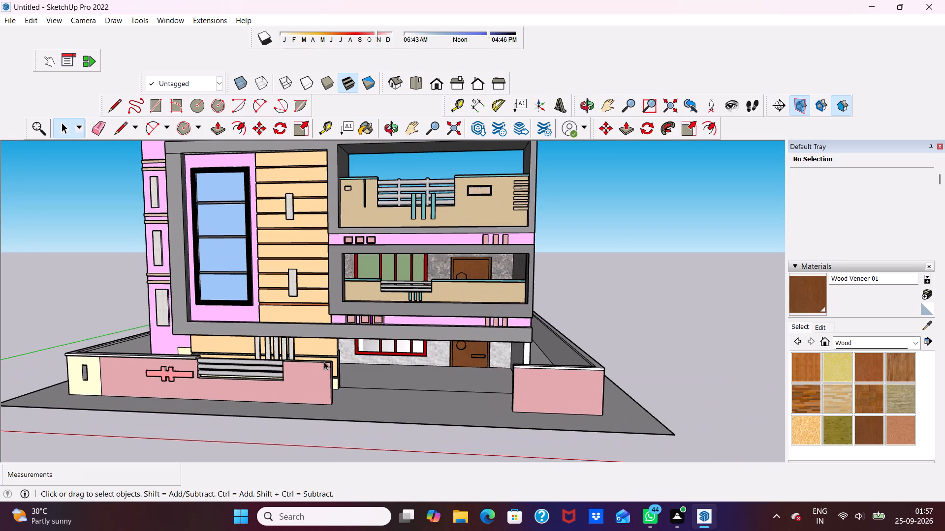
{"action": "left_click", "coordinate": [10, 19]}
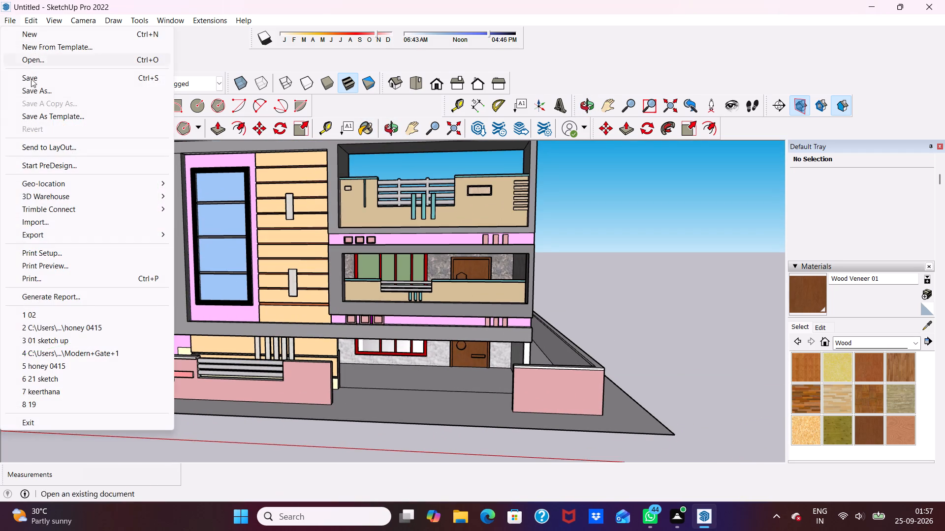
{"action": "left_click", "coordinate": [35, 223]}
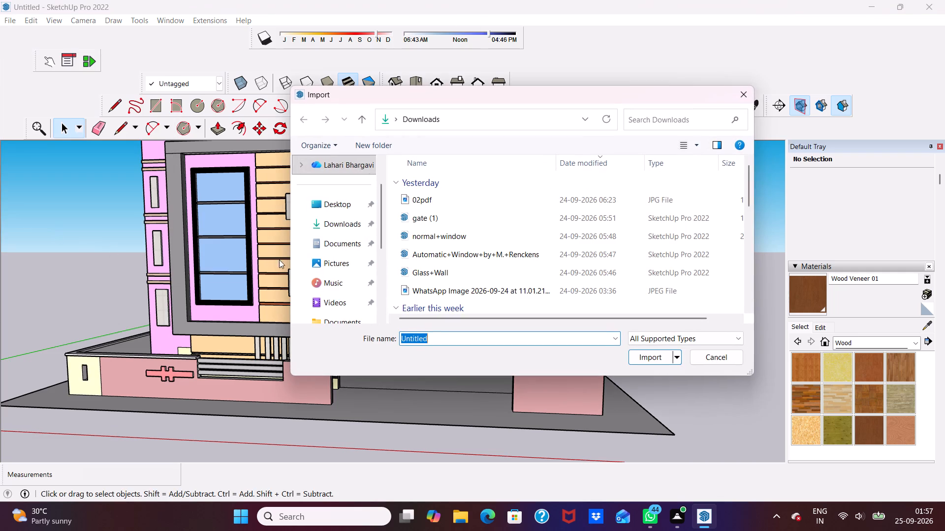
{"action": "left_click", "coordinate": [405, 217]}
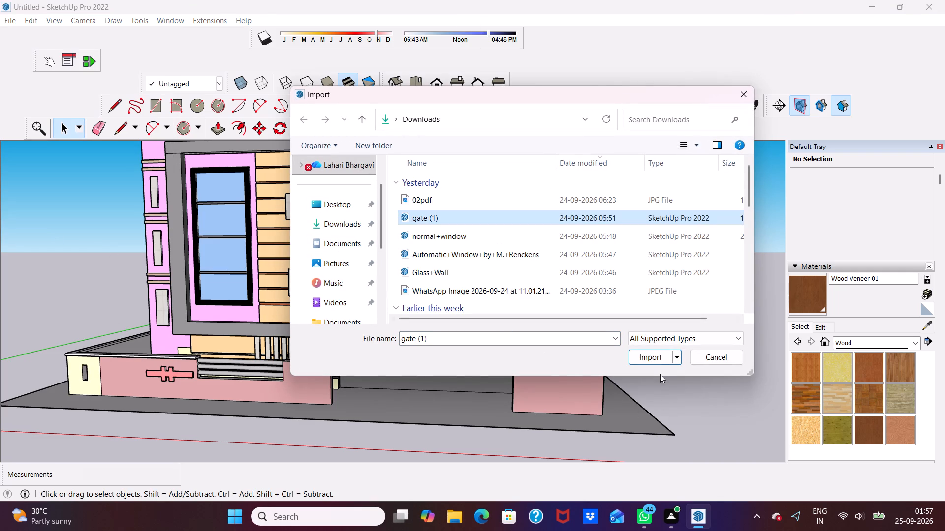
{"action": "left_click", "coordinate": [656, 357]}
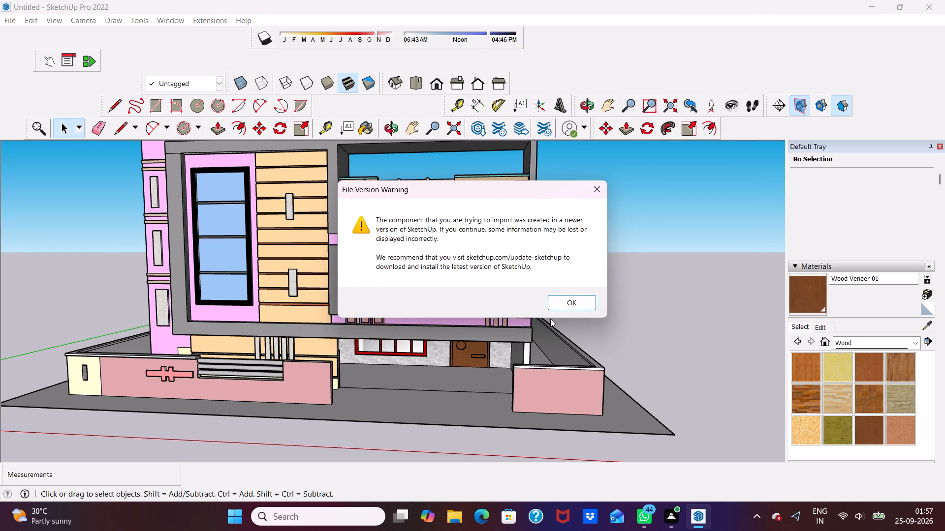
{"action": "left_click", "coordinate": [569, 295]}
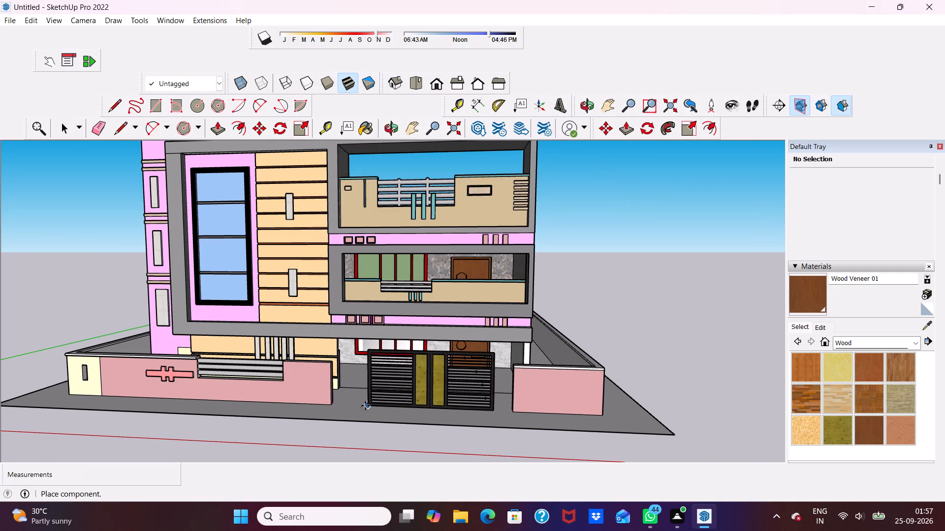
{"action": "scroll", "coordinate": [340, 404], "scroll_direction": "up", "scroll_amount": 6}
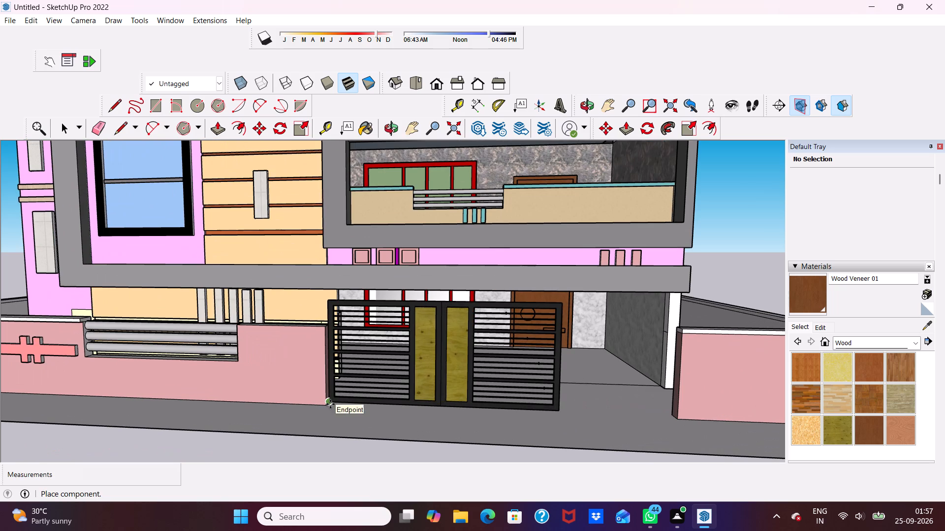
{"action": "scroll", "coordinate": [330, 406], "scroll_direction": "up", "scroll_amount": 1}
{"action": "left_click", "coordinate": [330, 406]}
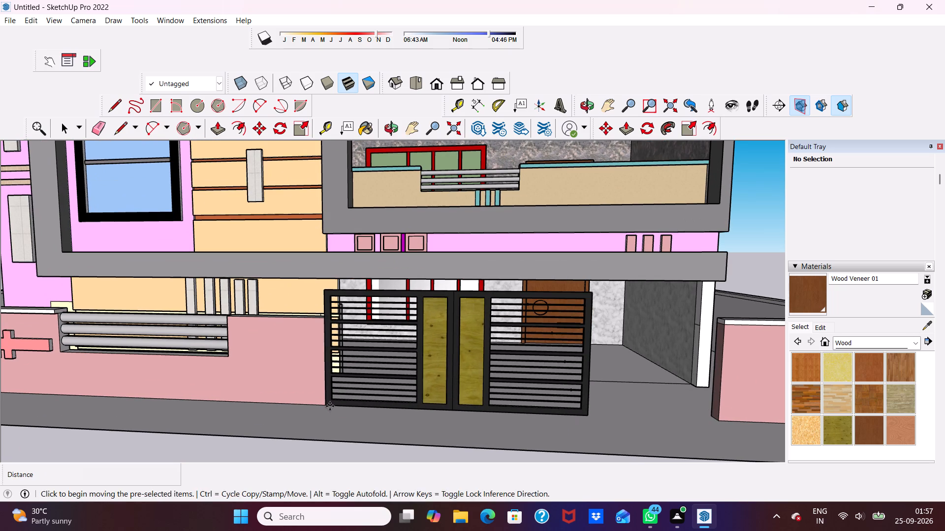
Stretch the gate along the red axis by about 1.44 so it spans the compound wall opening.
{"action": "scroll", "coordinate": [619, 327], "scroll_direction": "down", "scroll_amount": 1}
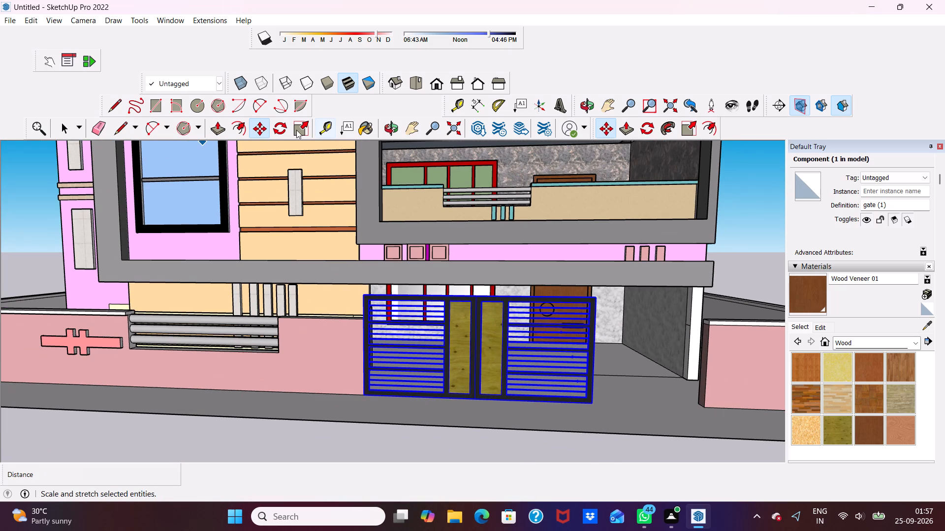
{"action": "left_click", "coordinate": [303, 126]}
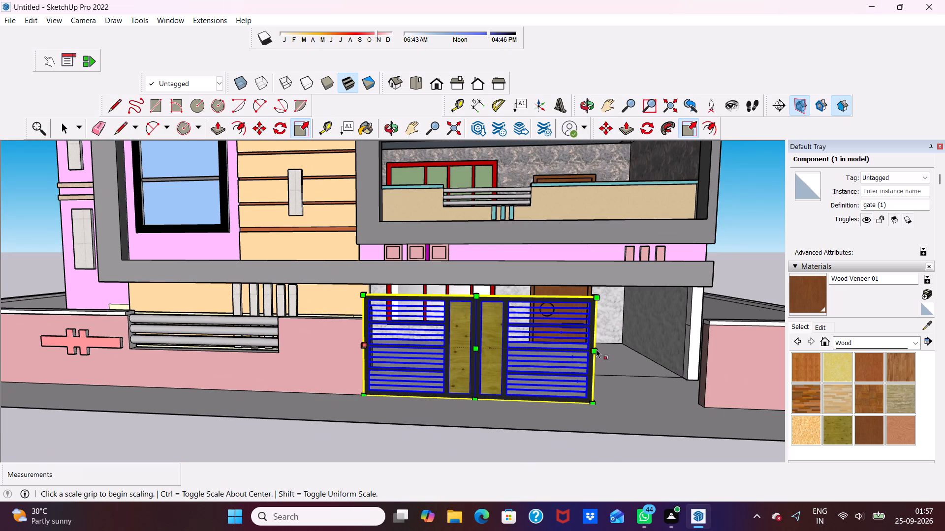
{"action": "middle_click_drag", "start_coordinate": [597, 349], "coordinate": [407, 373]}
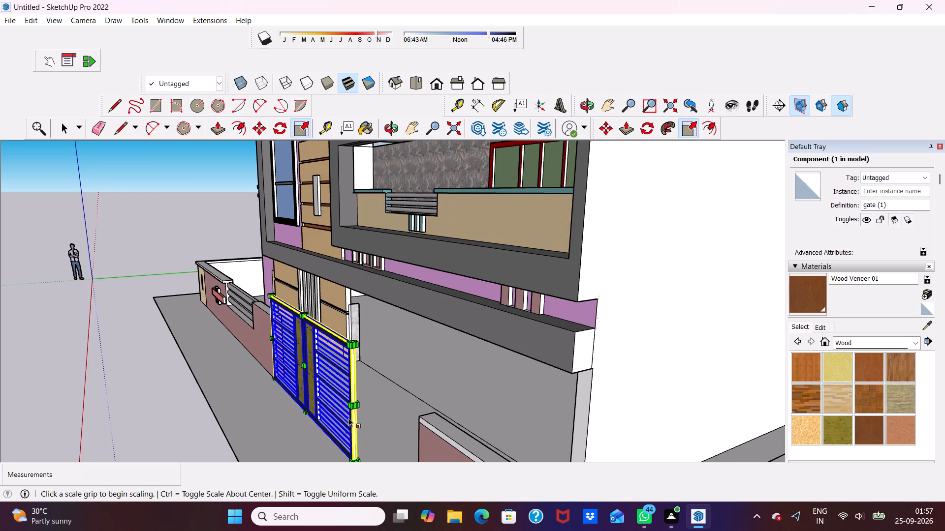
{"action": "scroll", "coordinate": [348, 417], "scroll_direction": "up", "scroll_amount": 11}
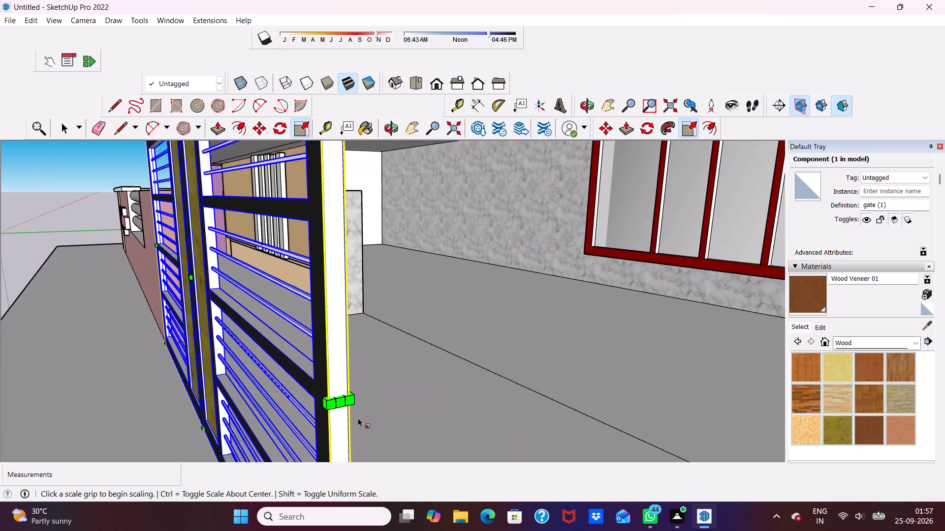
{"action": "scroll", "coordinate": [358, 418], "scroll_direction": "up", "scroll_amount": 1}
{"action": "left_click_drag", "start_coordinate": [333, 398], "coordinate": [448, 485]}
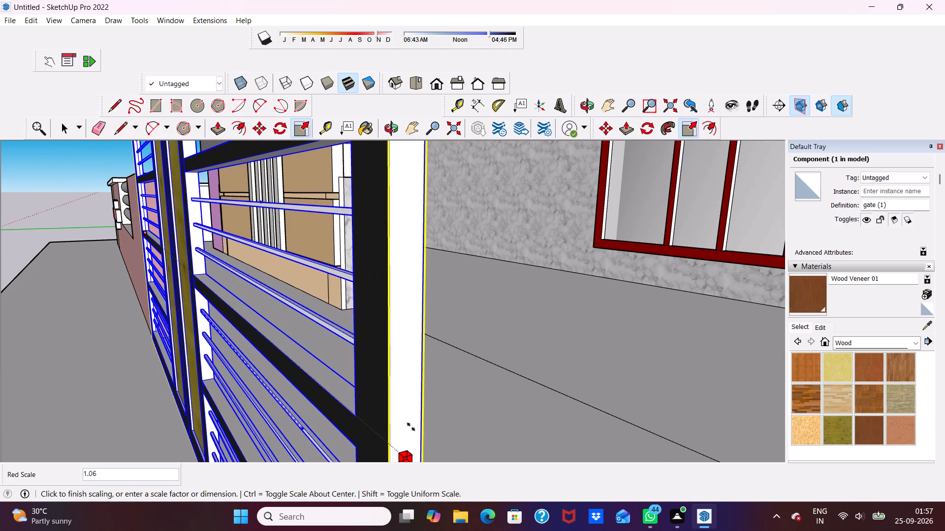
{"action": "scroll", "coordinate": [382, 383], "scroll_direction": "down", "scroll_amount": 4}
{"action": "scroll", "coordinate": [373, 290], "scroll_direction": "down", "scroll_amount": 6}
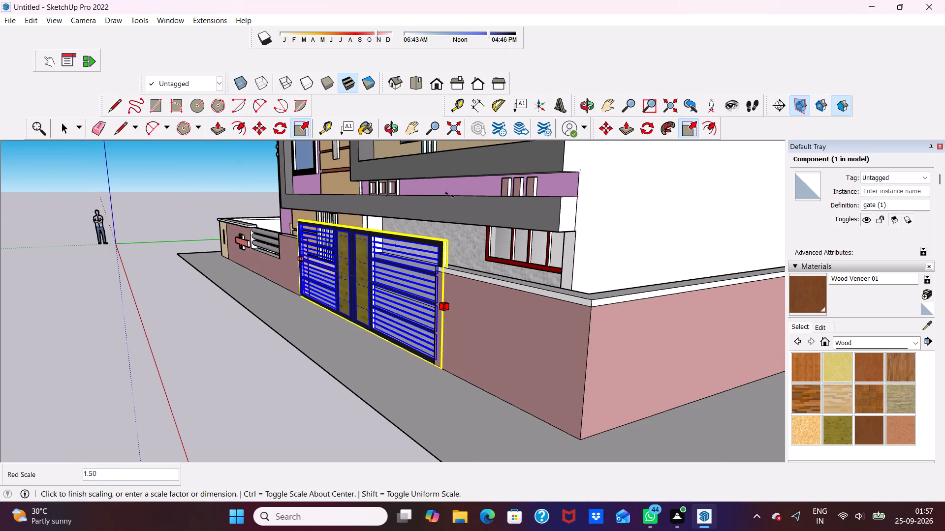
{"action": "scroll", "coordinate": [439, 186], "scroll_direction": "up", "scroll_amount": 4}
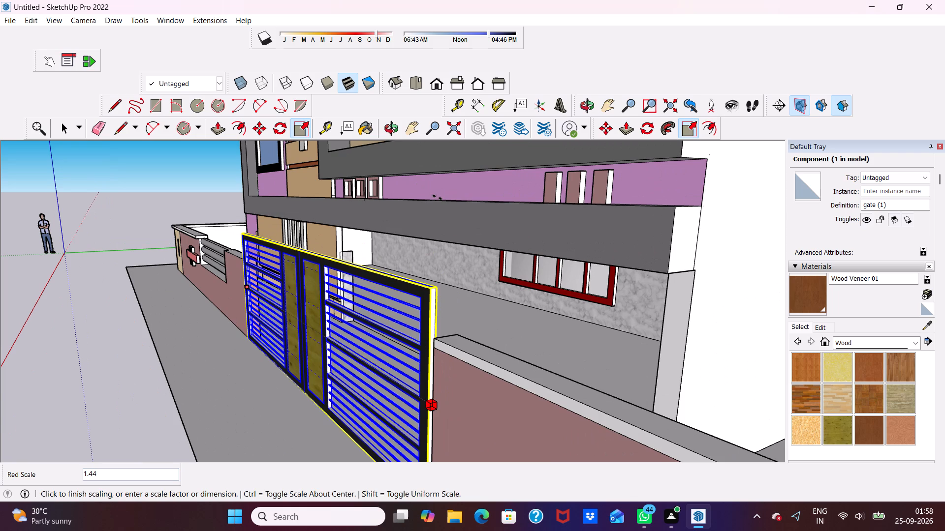
{"action": "left_click", "coordinate": [438, 197]}
Scale the gate uniformly from its upper corner, reducing it to about the compound wall's height.
{"action": "middle_click_drag", "start_coordinate": [325, 257], "coordinate": [453, 243]}
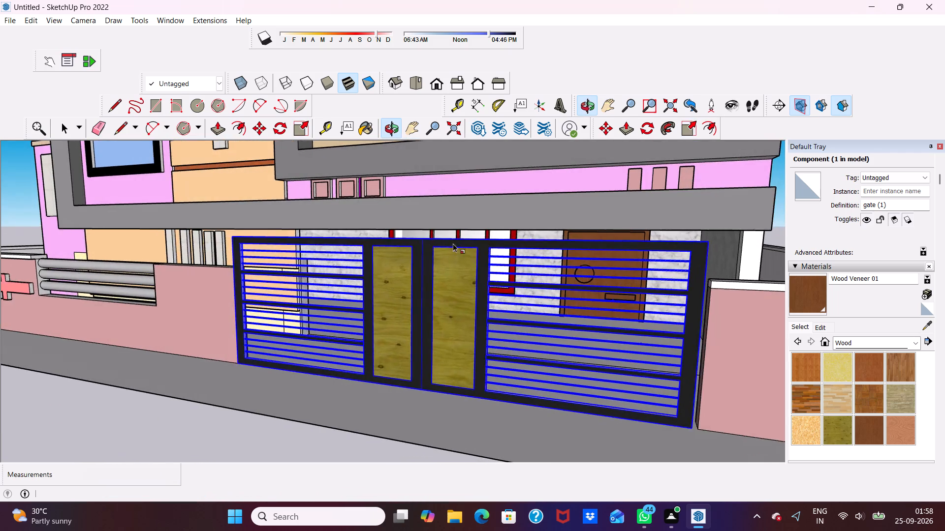
{"action": "scroll", "coordinate": [551, 273], "scroll_direction": "up", "scroll_amount": 1}
{"action": "left_click_drag", "start_coordinate": [727, 236], "coordinate": [727, 236]}
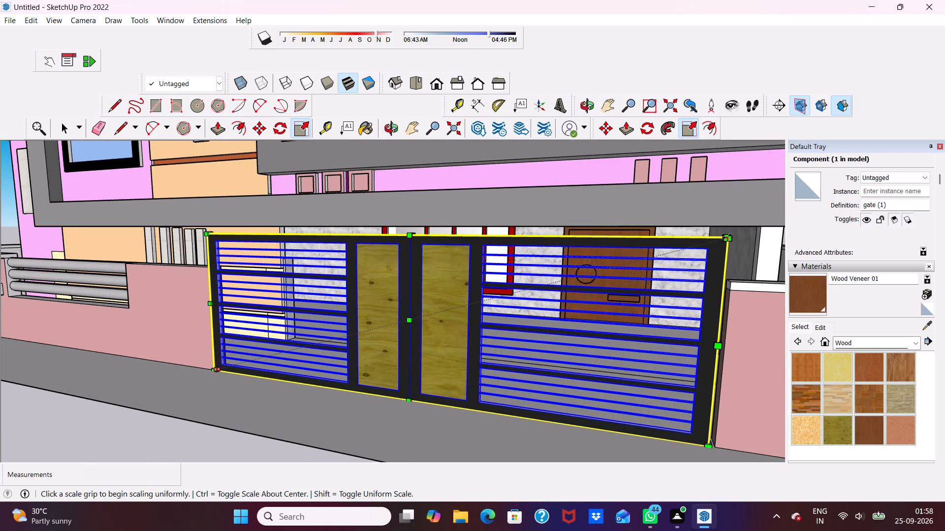
{"action": "left_click_drag", "start_coordinate": [727, 236], "coordinate": [743, 241]}
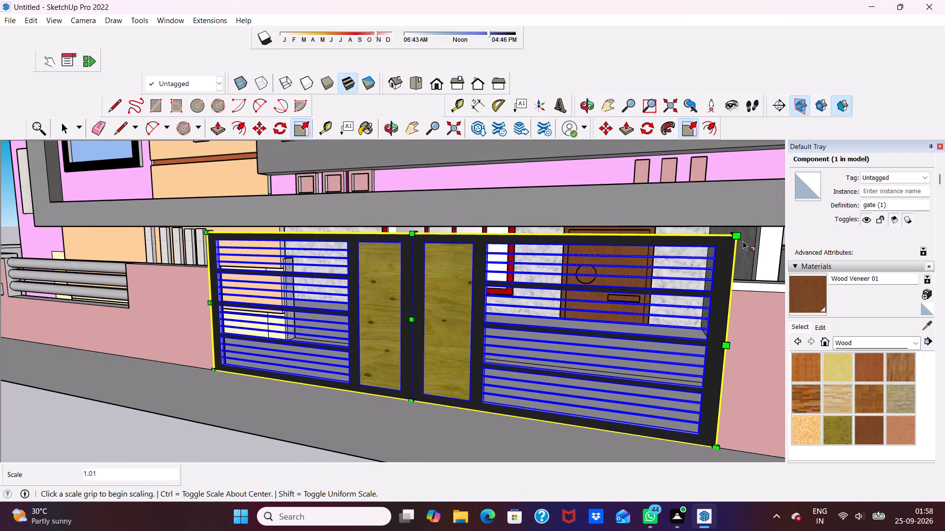
{"action": "scroll", "coordinate": [41, 458], "scroll_direction": "up", "scroll_amount": 1}
{"action": "scroll", "coordinate": [41, 458], "scroll_direction": "down", "scroll_amount": 2}
{"action": "scroll", "coordinate": [115, 438], "scroll_direction": "down", "scroll_amount": 2}
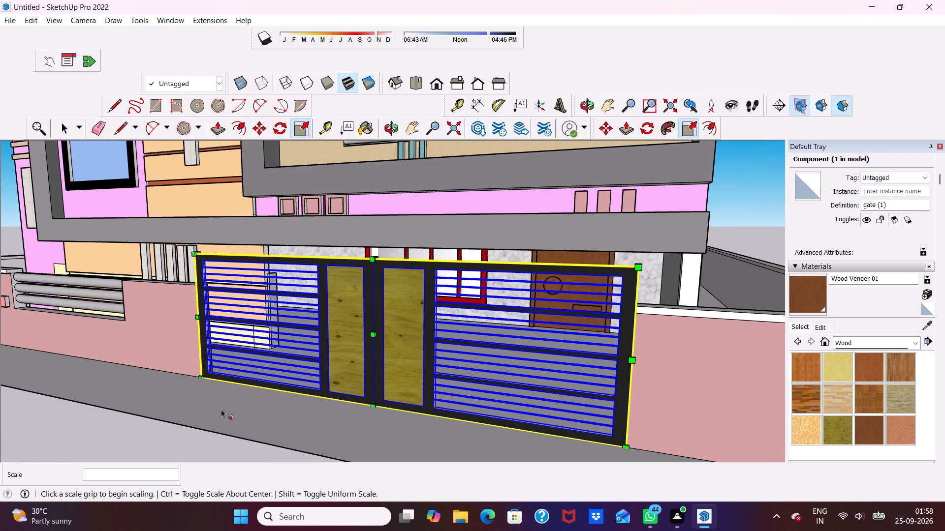
{"action": "left_click_drag", "start_coordinate": [597, 278], "coordinate": [583, 286]}
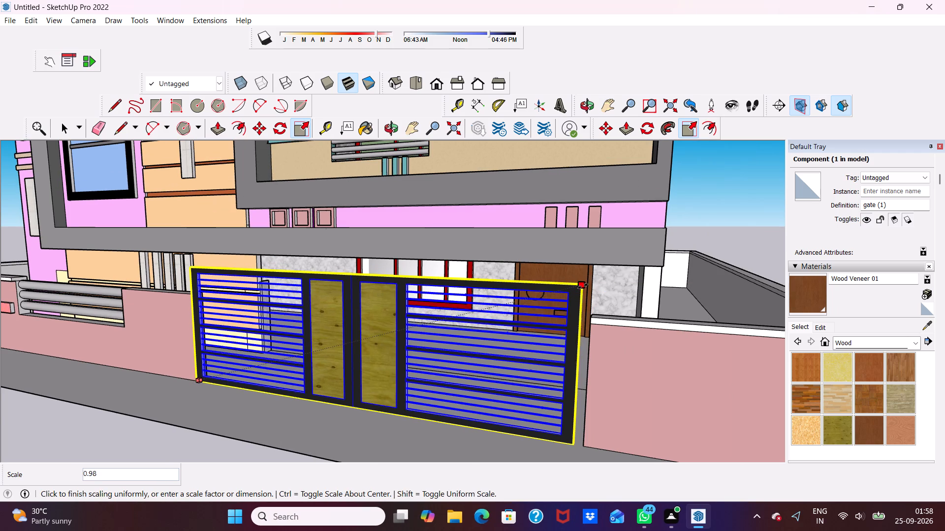
{"action": "left_click_drag", "start_coordinate": [583, 286], "coordinate": [528, 322]}
Stretch the gate's free end along the red axis until it meets the far compound wall, then deselect it.
{"action": "scroll", "coordinate": [504, 399], "scroll_direction": "down", "scroll_amount": 1}
{"action": "middle_click_drag", "start_coordinate": [504, 414], "coordinate": [394, 401]}
{"action": "scroll", "coordinate": [260, 347], "scroll_direction": "up", "scroll_amount": 3}
{"action": "scroll", "coordinate": [364, 353], "scroll_direction": "up", "scroll_amount": 5}
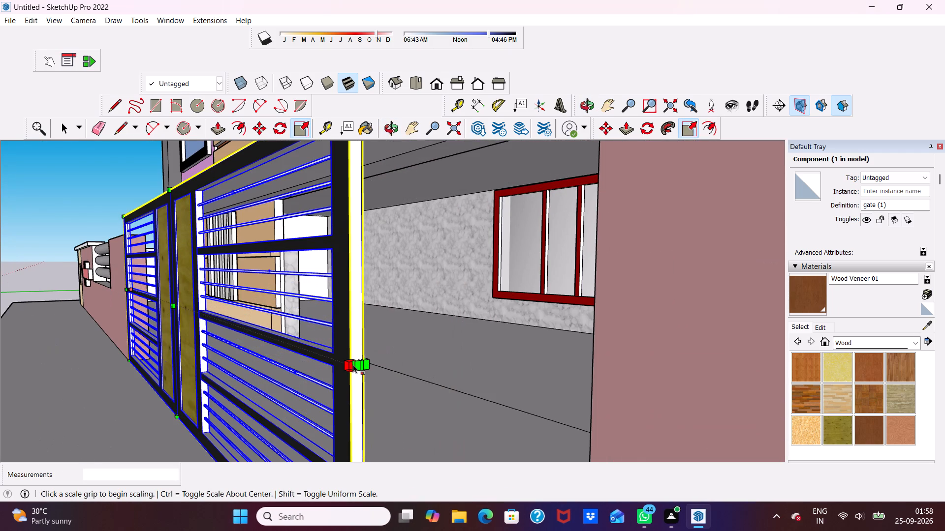
{"action": "left_click_drag", "start_coordinate": [357, 364], "coordinate": [461, 396]}
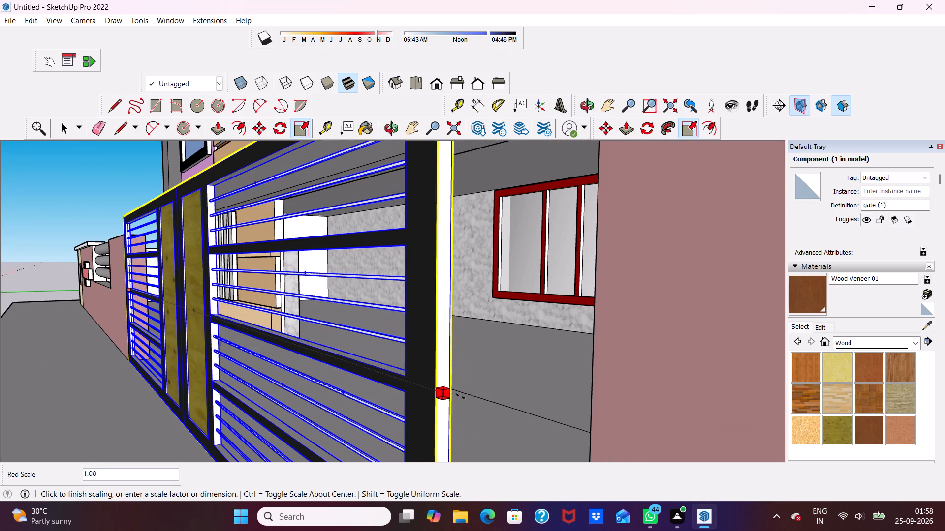
{"action": "left_click_drag", "start_coordinate": [461, 396], "coordinate": [608, 434]}
{"action": "scroll", "coordinate": [523, 351], "scroll_direction": "down", "scroll_amount": 8}
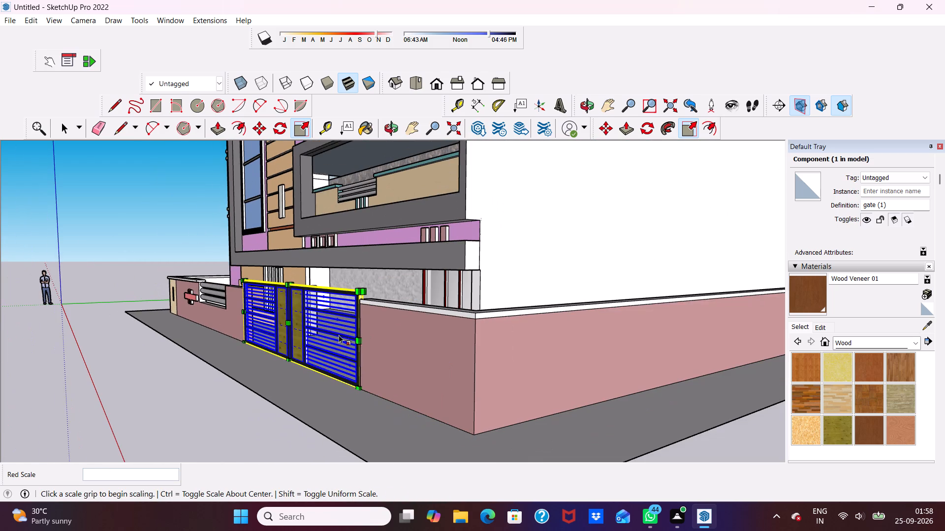
{"action": "key", "text": "space"}
{"action": "left_click_drag", "start_coordinate": [155, 413], "coordinate": [164, 417]}
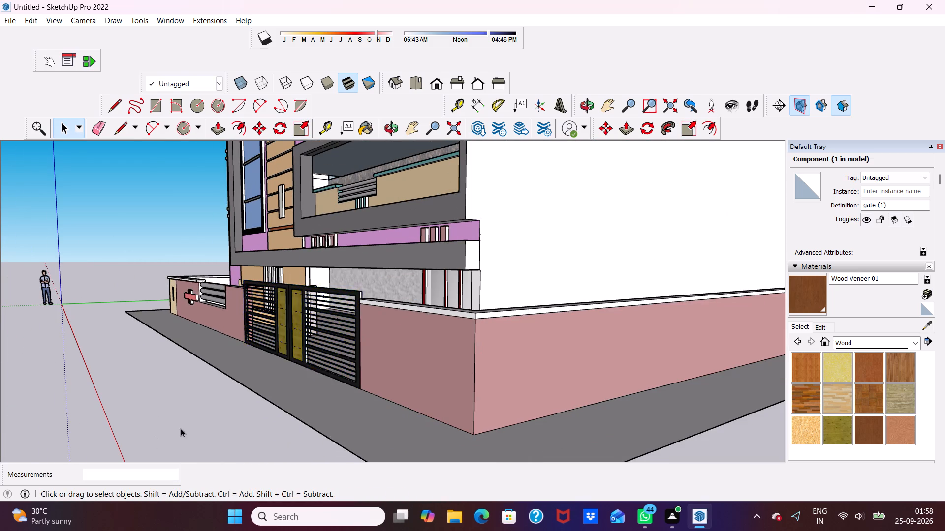
Paint the pale yellow end panel of the front compound wall with Wood Lumber ButtJoined.
{"action": "scroll", "coordinate": [189, 432], "scroll_direction": "down", "scroll_amount": 4}
{"action": "middle_click_drag", "start_coordinate": [191, 365], "coordinate": [364, 367]}
{"action": "scroll", "coordinate": [358, 362], "scroll_direction": "up", "scroll_amount": 1}
{"action": "scroll", "coordinate": [358, 362], "scroll_direction": "down", "scroll_amount": 3}
{"action": "scroll", "coordinate": [356, 330], "scroll_direction": "up", "scroll_amount": 1}
{"action": "scroll", "coordinate": [351, 332], "scroll_direction": "down", "scroll_amount": 4}
{"action": "middle_click_drag", "start_coordinate": [350, 355], "coordinate": [357, 344]}
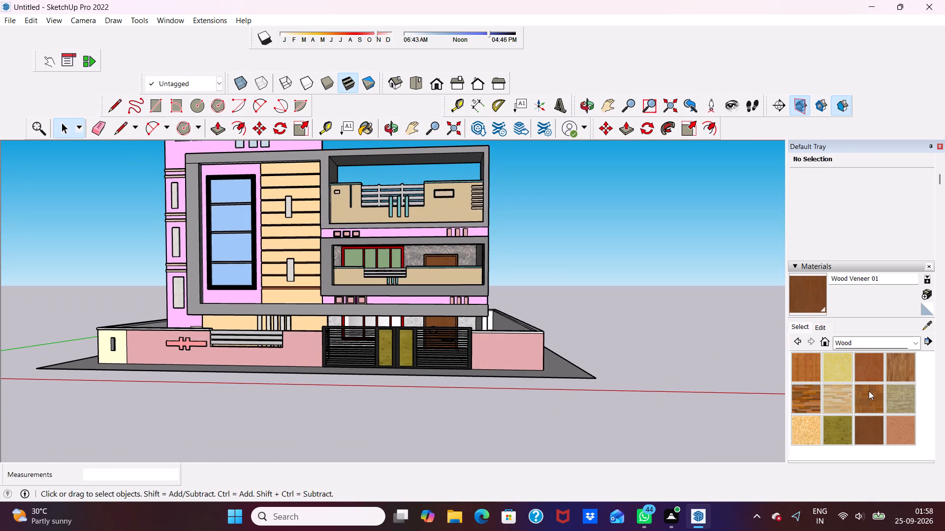
{"action": "left_click", "coordinate": [904, 395]}
{"action": "scroll", "coordinate": [302, 397], "scroll_direction": "up", "scroll_amount": 2}
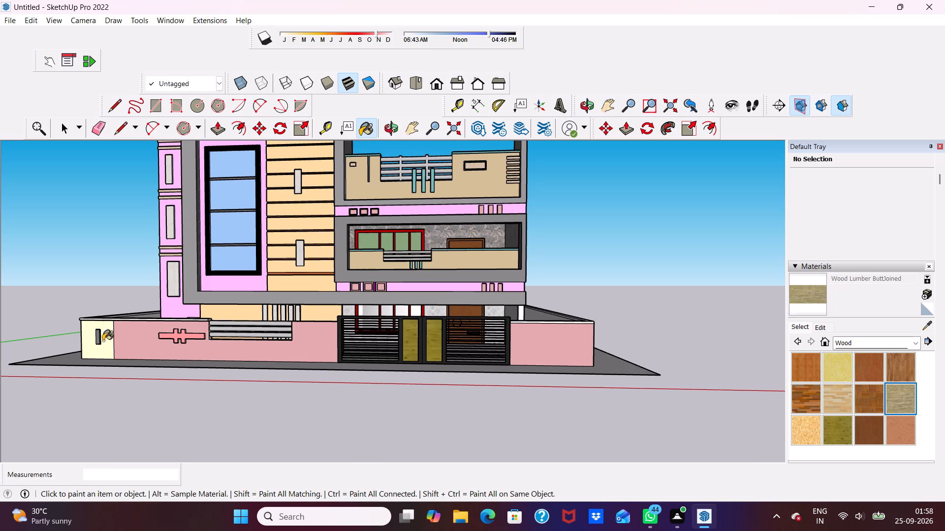
{"action": "left_click", "coordinate": [103, 341]}
{"action": "scroll", "coordinate": [115, 335], "scroll_direction": "up", "scroll_amount": 4}
{"action": "middle_click_drag", "start_coordinate": [73, 352], "coordinate": [139, 357]}
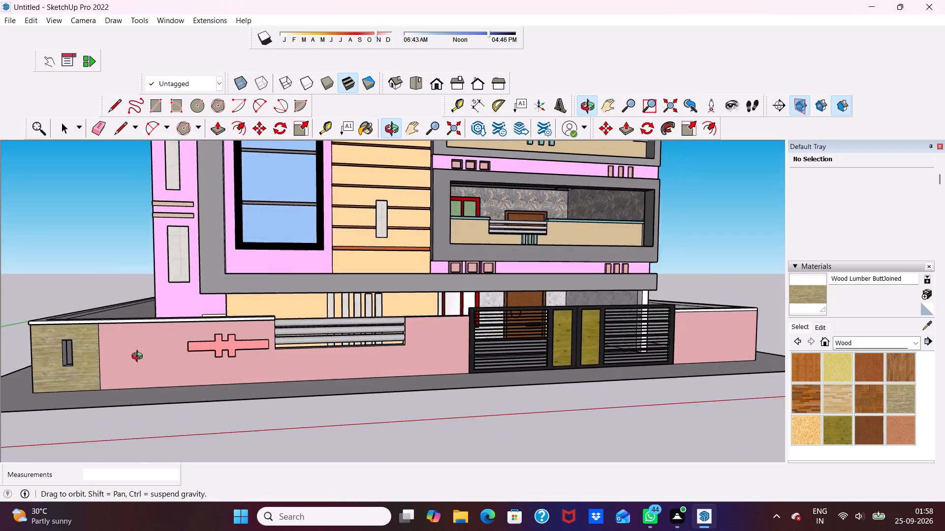
{"action": "middle_click_drag", "start_coordinate": [139, 357], "coordinate": [142, 364]}
{"action": "key", "text": "space"}
Save the model in Documents as "lahari 01", with the whole front exterior in view.
{"action": "scroll", "coordinate": [123, 352], "scroll_direction": "down", "scroll_amount": 4}
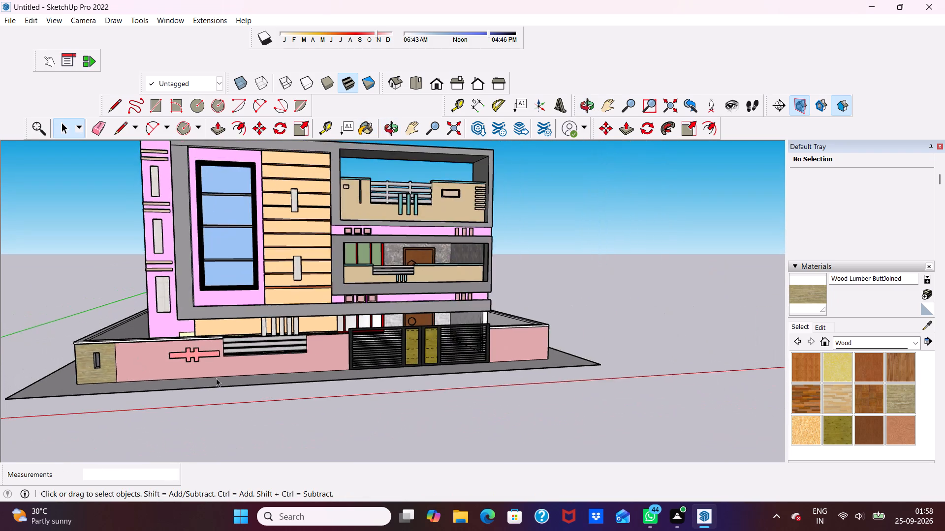
{"action": "scroll", "coordinate": [216, 378], "scroll_direction": "down", "scroll_amount": 8}
{"action": "middle_click_drag", "start_coordinate": [252, 392], "coordinate": [203, 397]}
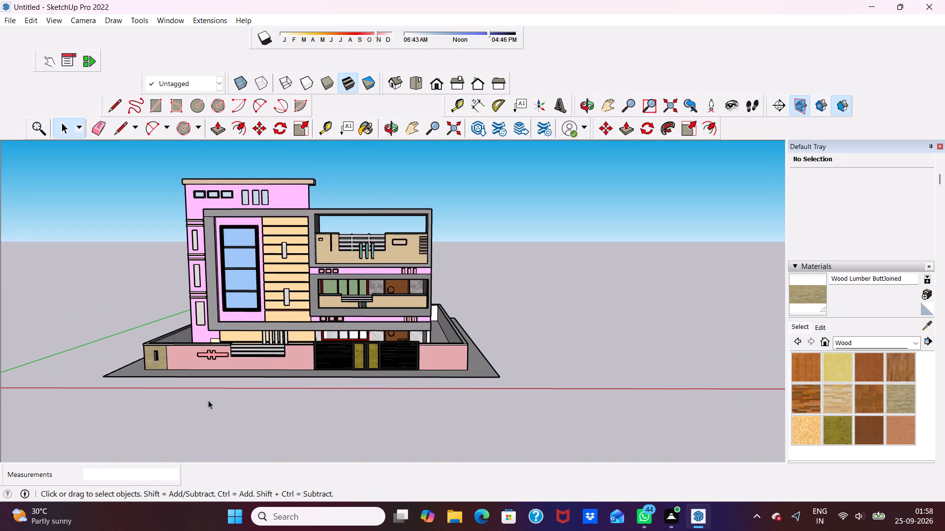
{"action": "key", "text": "ctrl+s"}
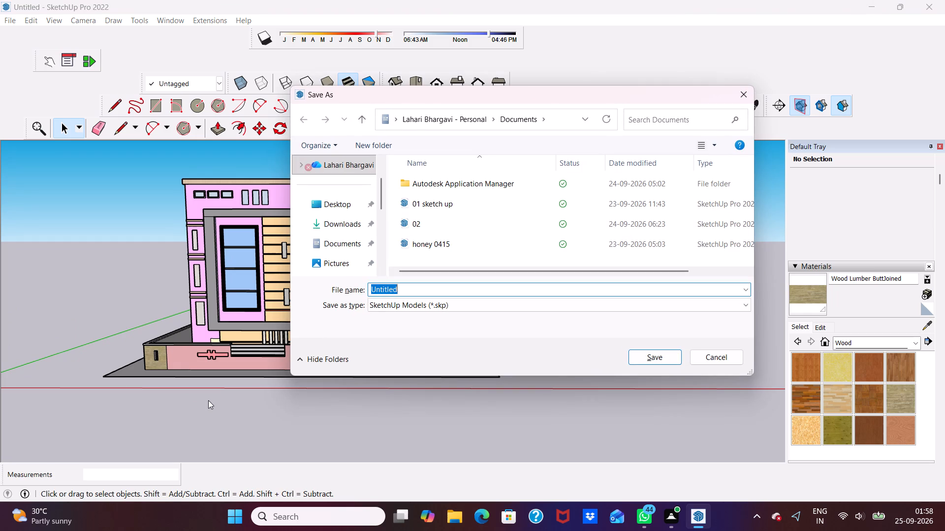
{"action": "key", "text": "BackSpace"}
{"action": "key", "text": "BackSpace"}
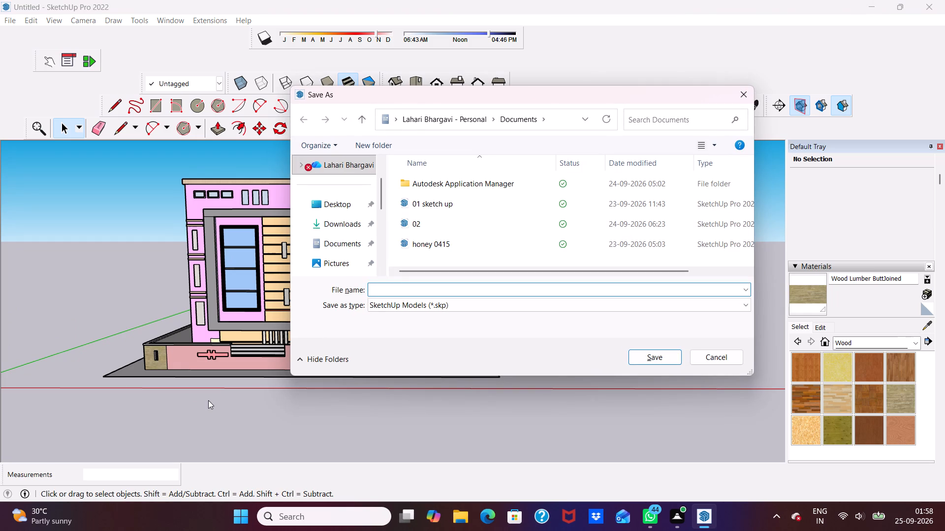
{"action": "key", "text": "l"}
{"action": "type", "text": "ahari"}
{"action": "key", "text": "space"}
{"action": "type", "text": "01"}
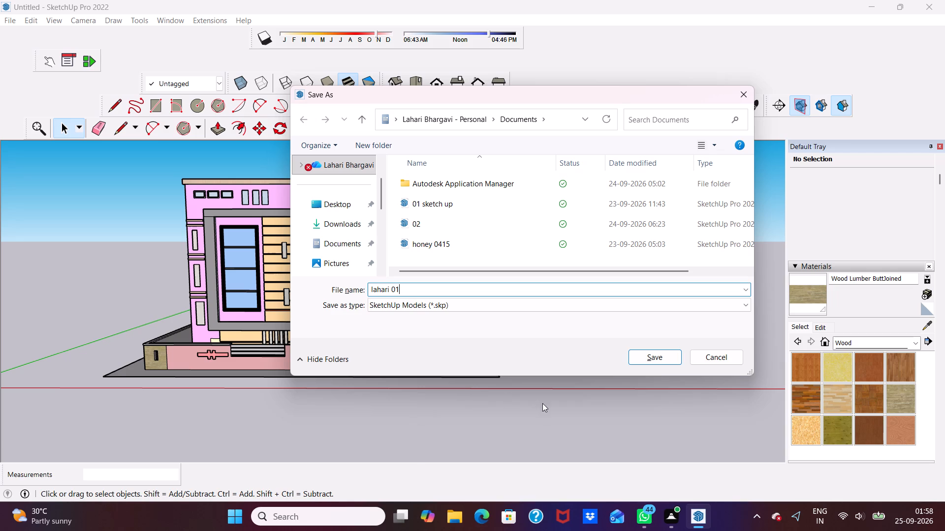
{"action": "left_click", "coordinate": [663, 356]}
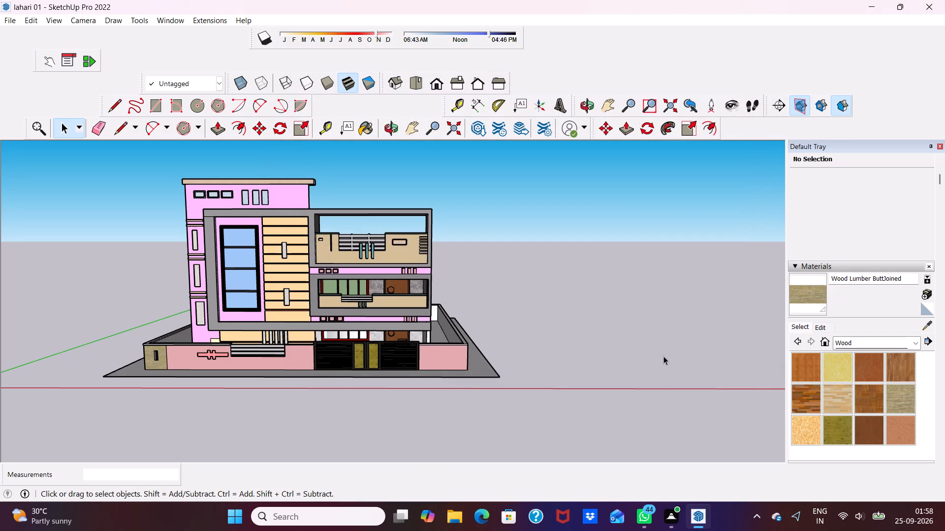
Export the current front view as a 2D graphic to Downloads in JPEG format, named "lahari pdf".
{"action": "left_click", "coordinate": [10, 18]}
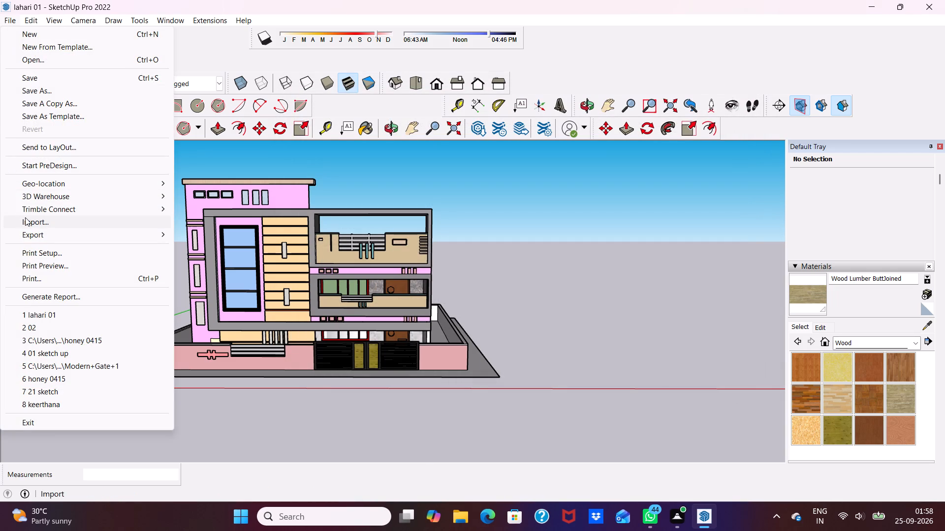
{"action": "left_click", "coordinate": [26, 229]}
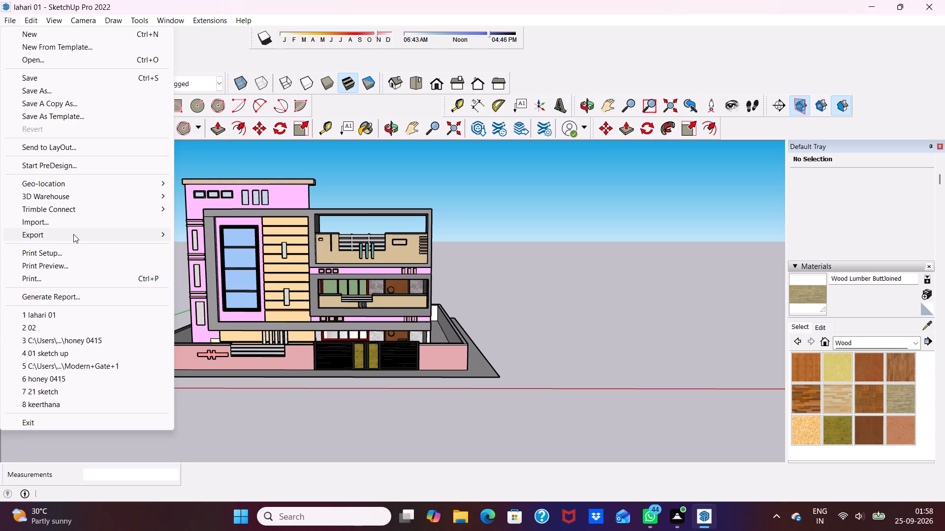
{"action": "left_click", "coordinate": [67, 236]}
{"action": "left_click", "coordinate": [189, 249]}
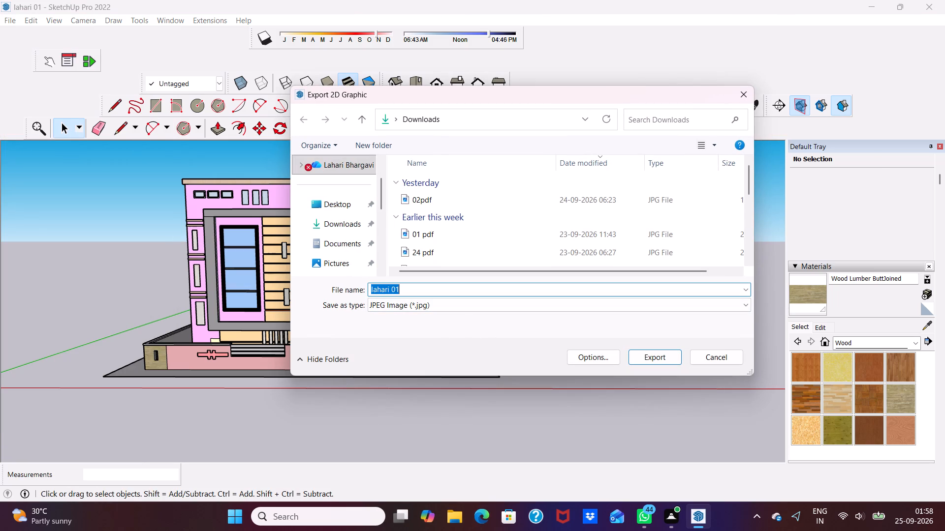
{"action": "left_click", "coordinate": [365, 325]}
{"action": "left_click", "coordinate": [365, 325]}
{"action": "key", "text": "space"}
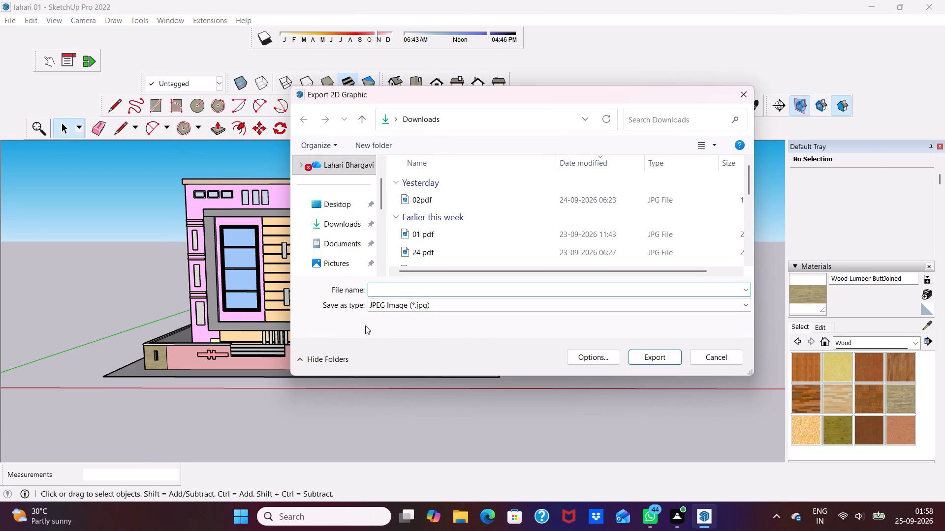
{"action": "type", "text": "lah"}
{"action": "type", "text": "ari pf"}
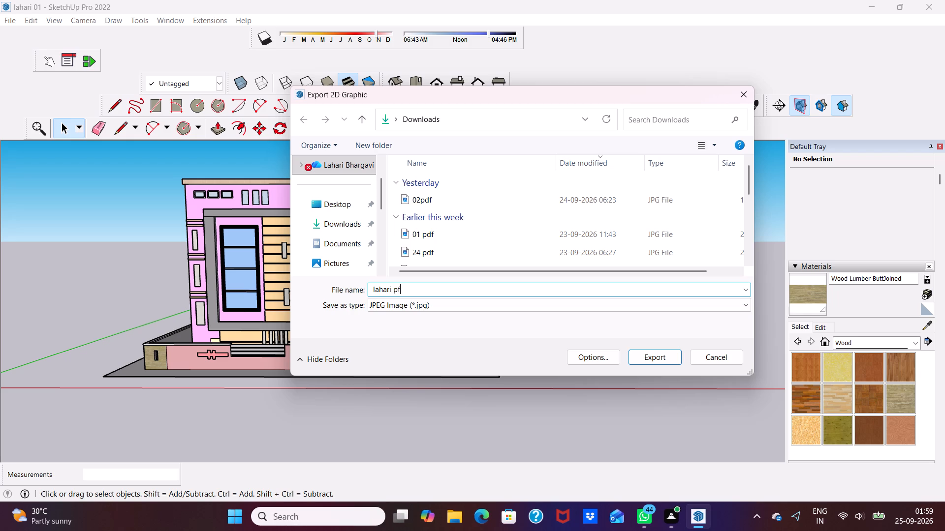
{"action": "key", "text": "BackSpace"}
{"action": "type", "text": "df"}
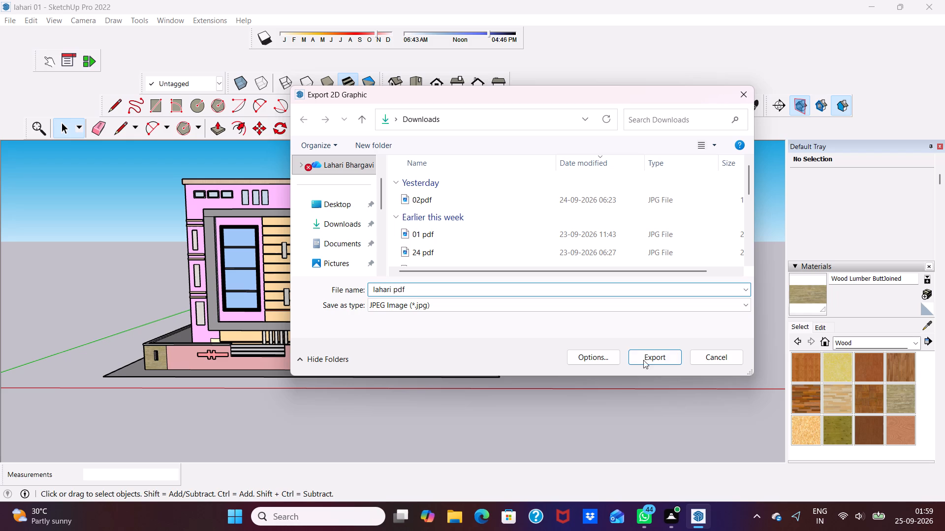
{"action": "left_click", "coordinate": [655, 360]}
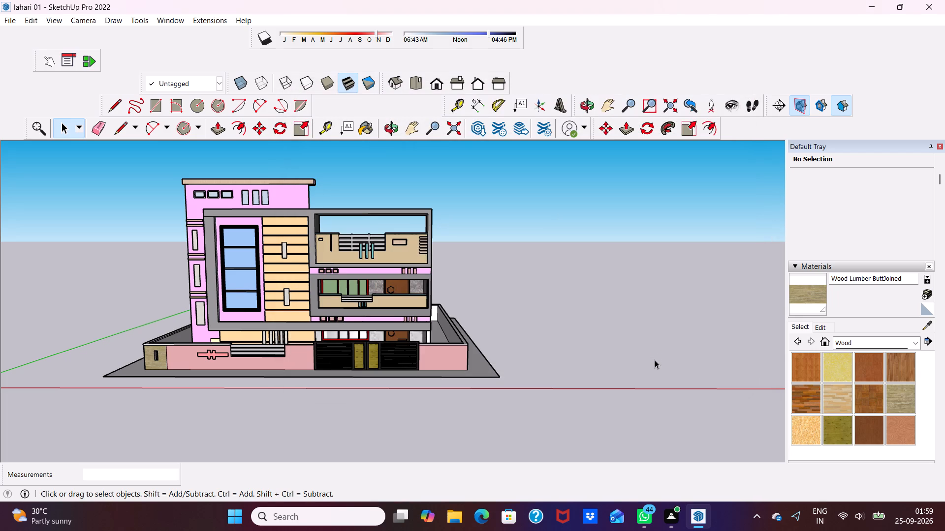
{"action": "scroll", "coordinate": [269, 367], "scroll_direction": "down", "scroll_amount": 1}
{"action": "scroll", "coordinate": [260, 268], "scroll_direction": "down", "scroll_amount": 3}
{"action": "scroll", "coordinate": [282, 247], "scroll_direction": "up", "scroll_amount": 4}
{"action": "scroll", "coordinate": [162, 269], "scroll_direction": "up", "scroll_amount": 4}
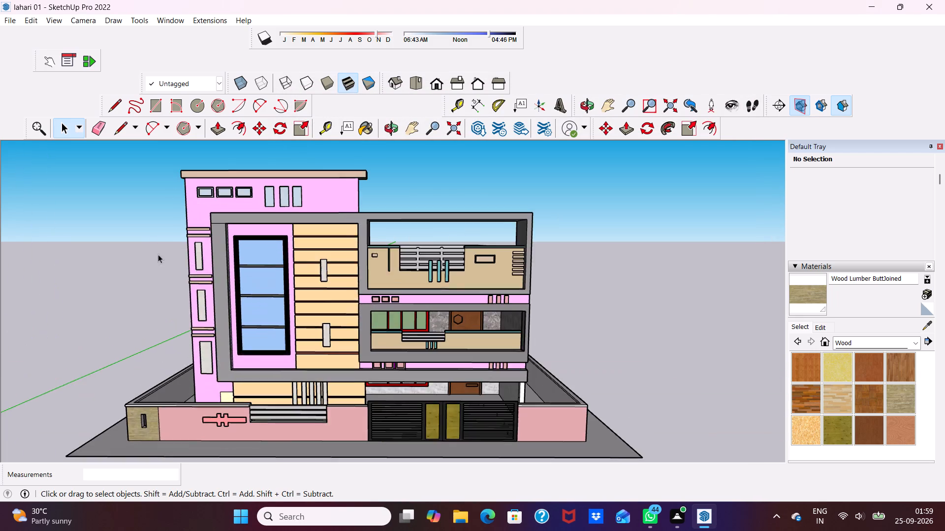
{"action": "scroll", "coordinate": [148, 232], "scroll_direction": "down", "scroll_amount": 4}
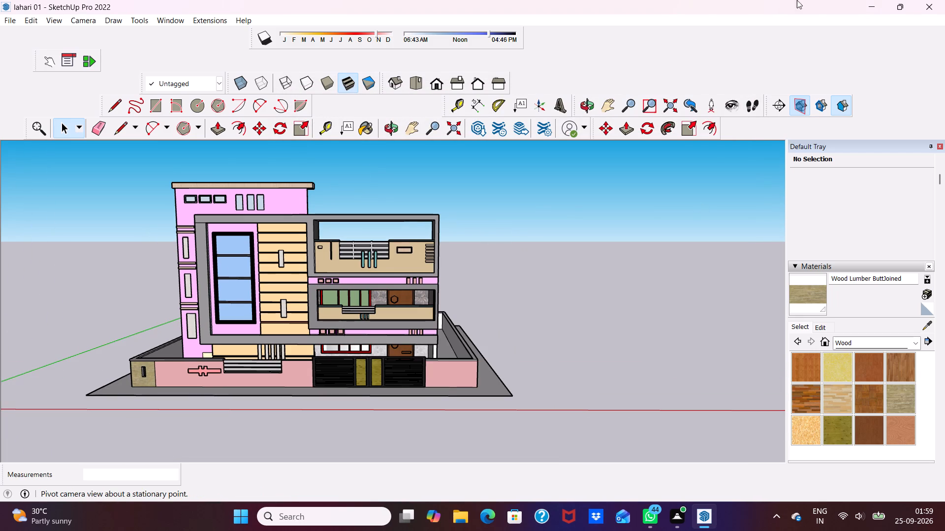